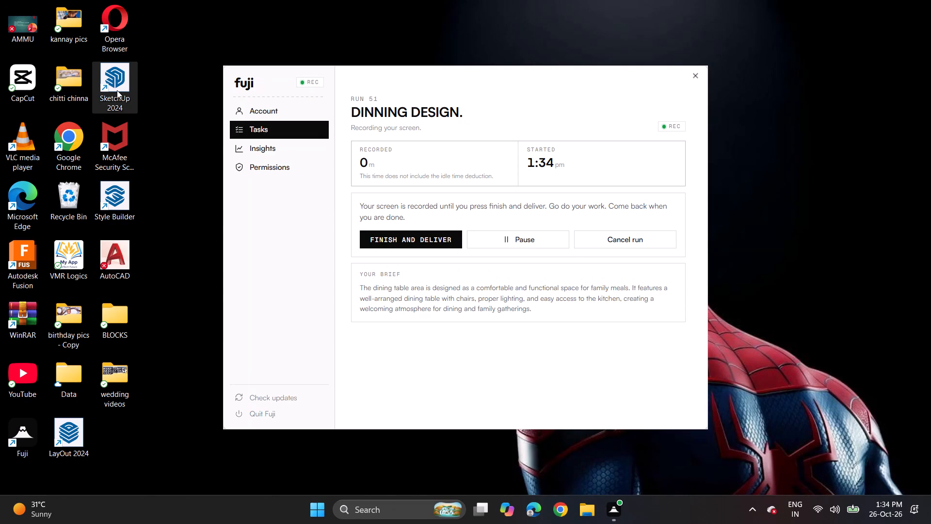
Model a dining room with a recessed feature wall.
Launch SketchUp 2024 from the desktop.
click(109, 91)
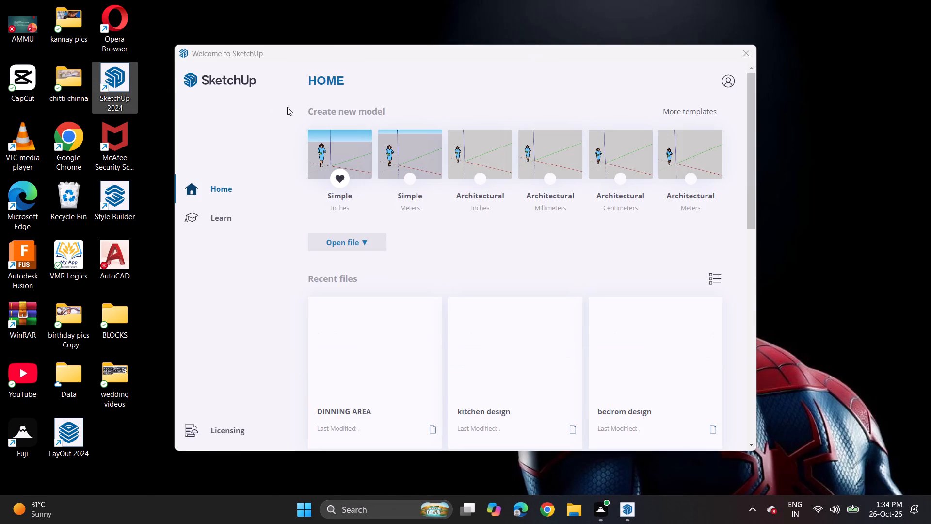
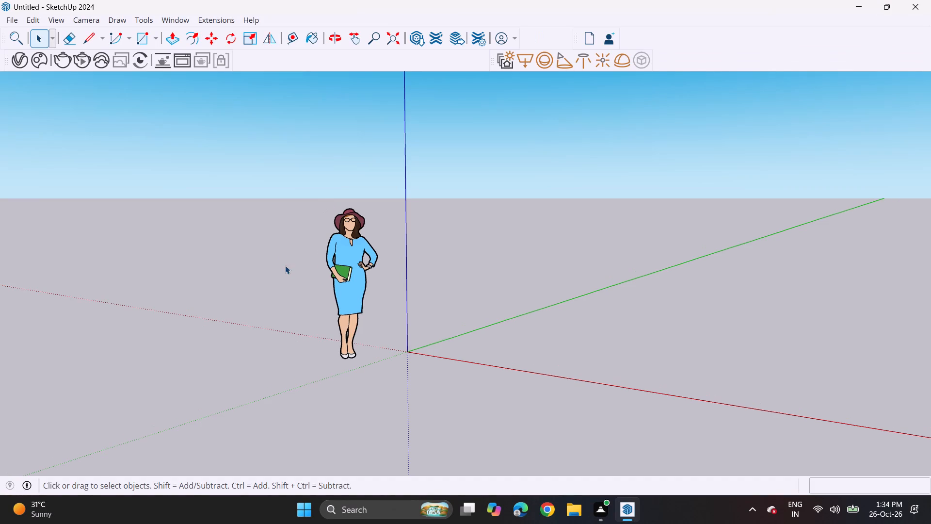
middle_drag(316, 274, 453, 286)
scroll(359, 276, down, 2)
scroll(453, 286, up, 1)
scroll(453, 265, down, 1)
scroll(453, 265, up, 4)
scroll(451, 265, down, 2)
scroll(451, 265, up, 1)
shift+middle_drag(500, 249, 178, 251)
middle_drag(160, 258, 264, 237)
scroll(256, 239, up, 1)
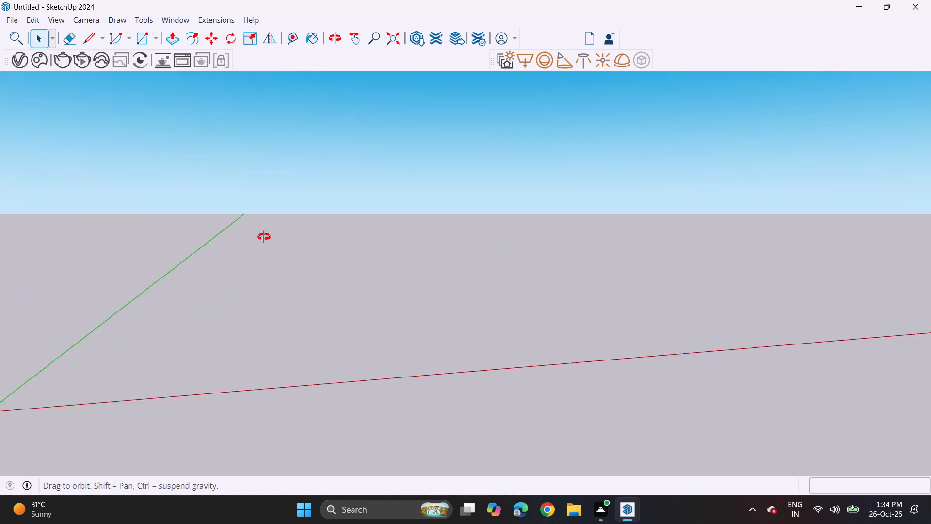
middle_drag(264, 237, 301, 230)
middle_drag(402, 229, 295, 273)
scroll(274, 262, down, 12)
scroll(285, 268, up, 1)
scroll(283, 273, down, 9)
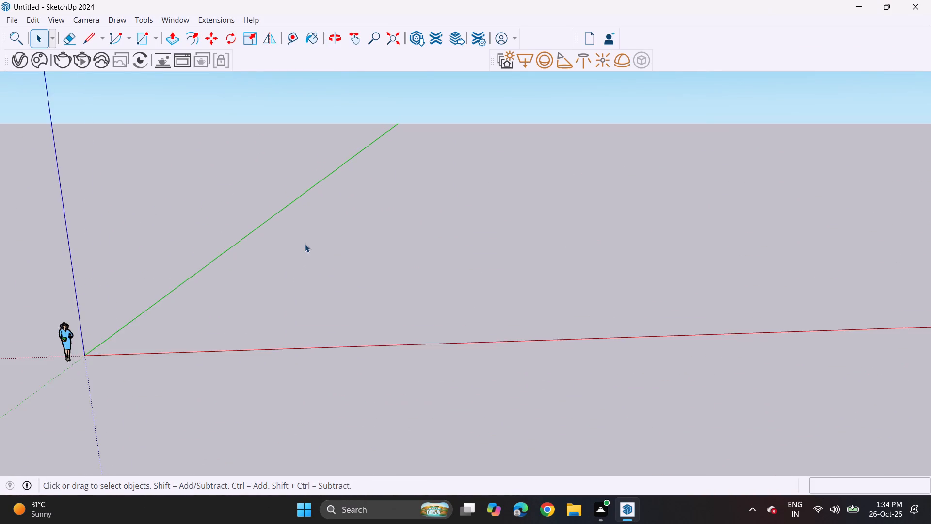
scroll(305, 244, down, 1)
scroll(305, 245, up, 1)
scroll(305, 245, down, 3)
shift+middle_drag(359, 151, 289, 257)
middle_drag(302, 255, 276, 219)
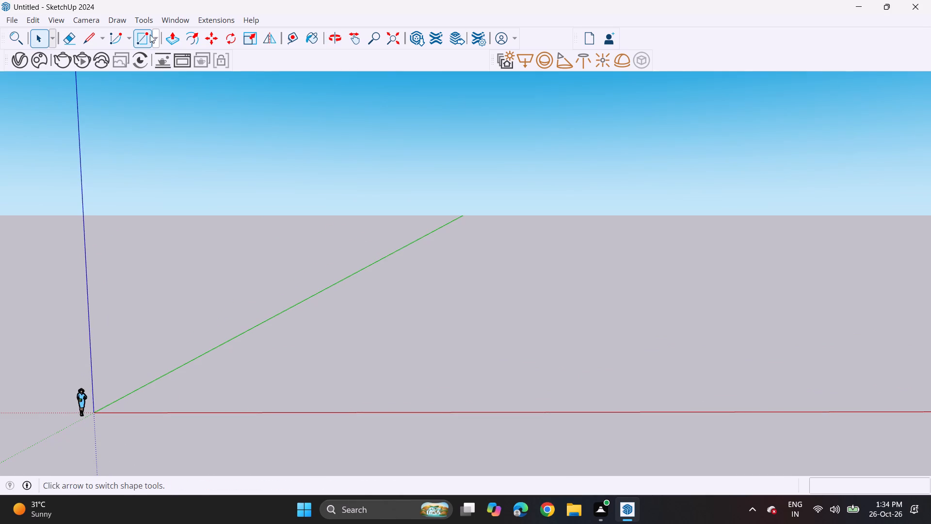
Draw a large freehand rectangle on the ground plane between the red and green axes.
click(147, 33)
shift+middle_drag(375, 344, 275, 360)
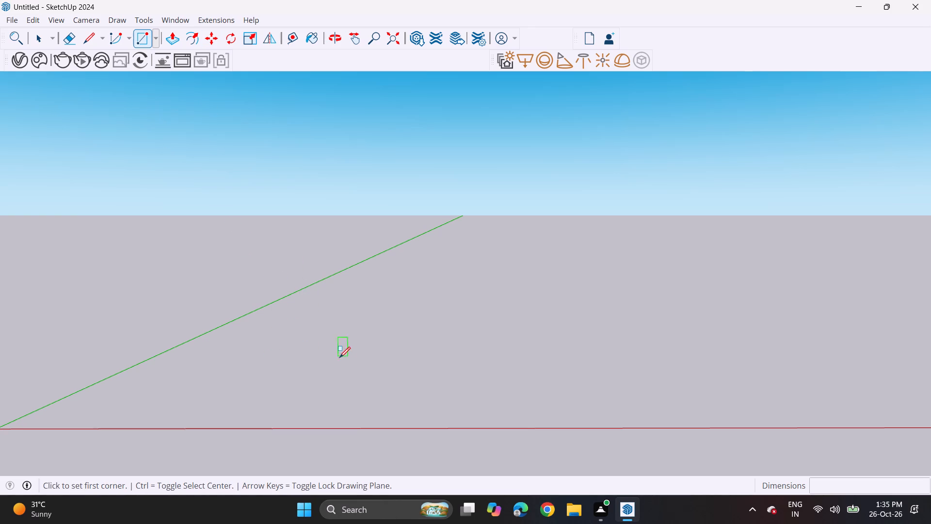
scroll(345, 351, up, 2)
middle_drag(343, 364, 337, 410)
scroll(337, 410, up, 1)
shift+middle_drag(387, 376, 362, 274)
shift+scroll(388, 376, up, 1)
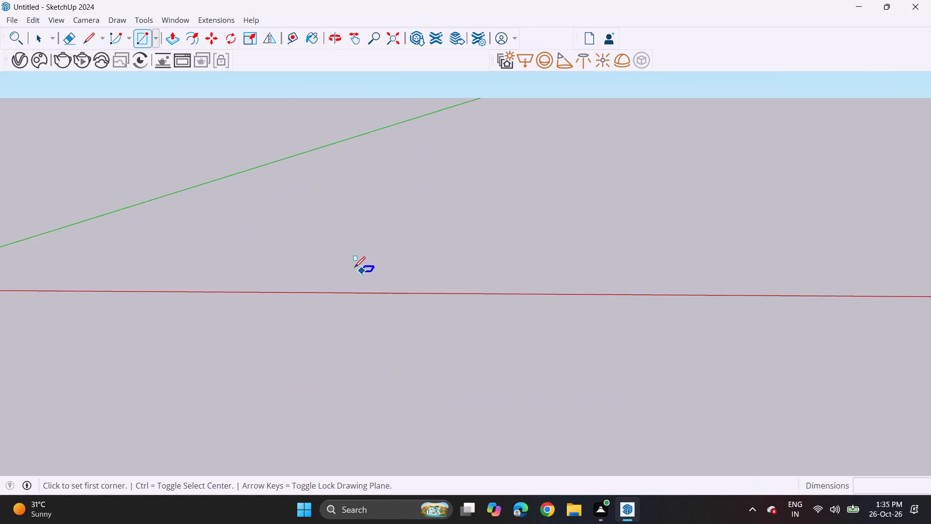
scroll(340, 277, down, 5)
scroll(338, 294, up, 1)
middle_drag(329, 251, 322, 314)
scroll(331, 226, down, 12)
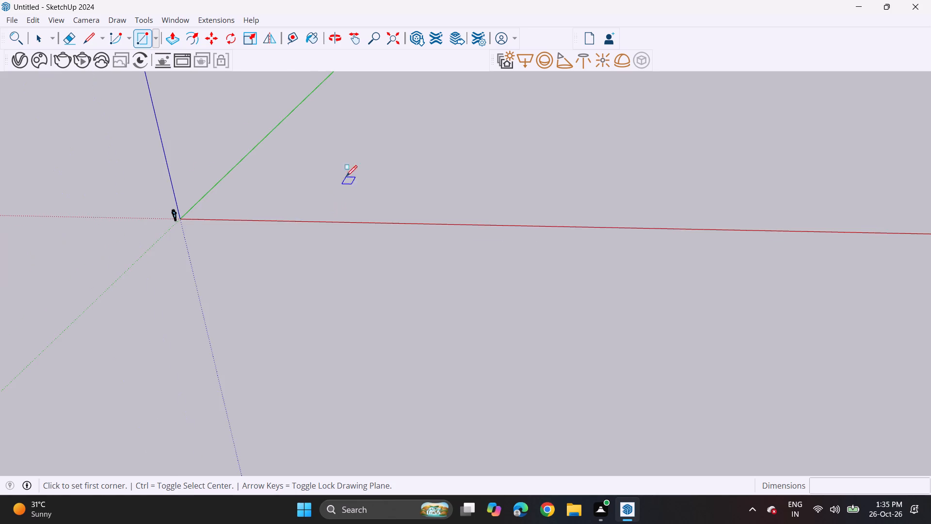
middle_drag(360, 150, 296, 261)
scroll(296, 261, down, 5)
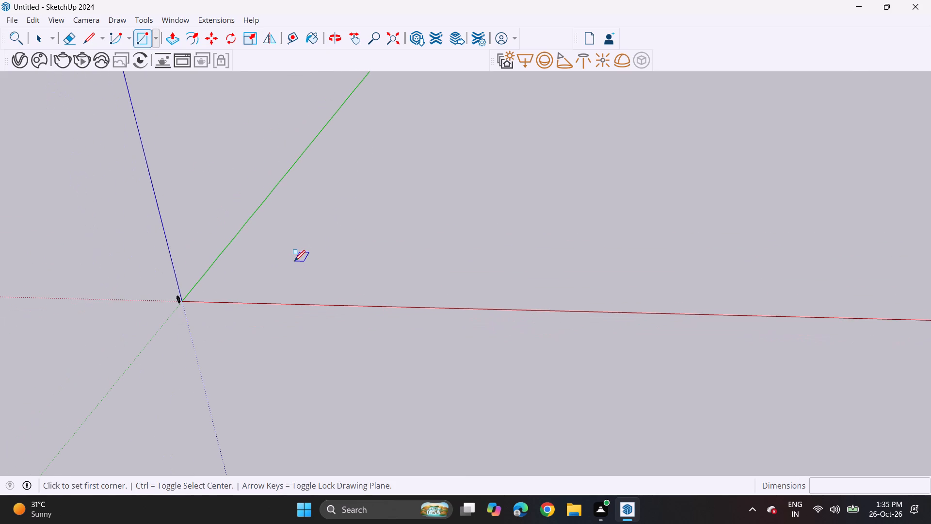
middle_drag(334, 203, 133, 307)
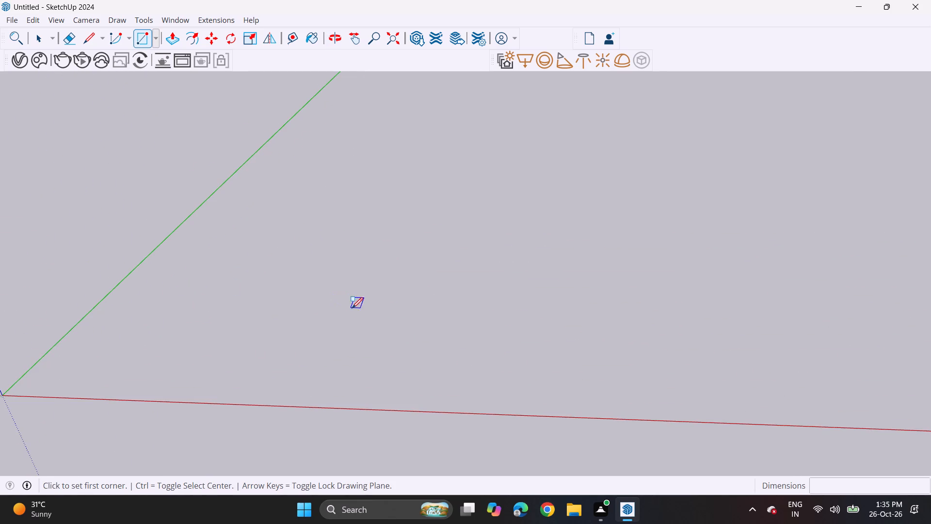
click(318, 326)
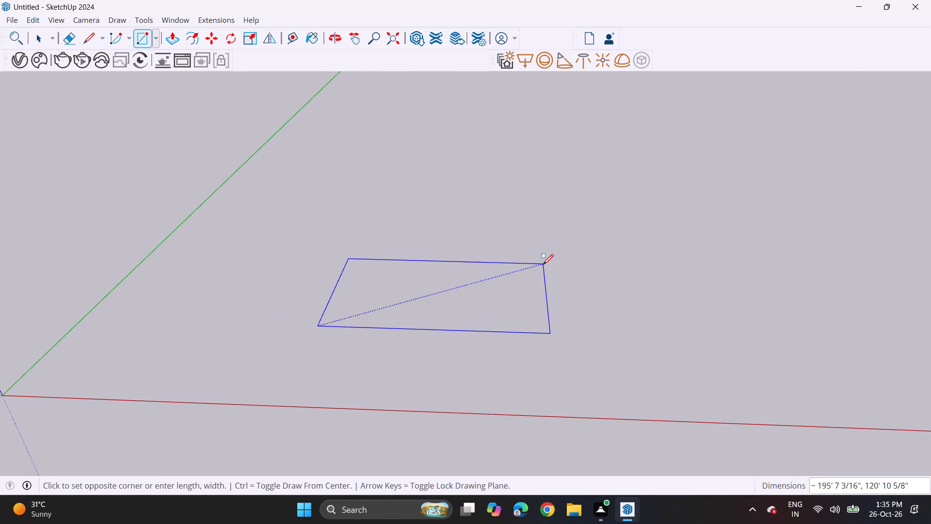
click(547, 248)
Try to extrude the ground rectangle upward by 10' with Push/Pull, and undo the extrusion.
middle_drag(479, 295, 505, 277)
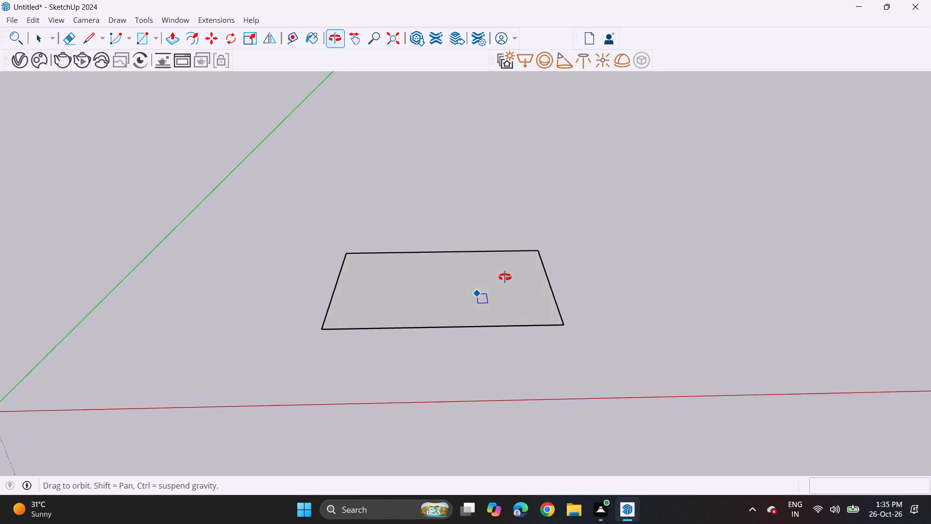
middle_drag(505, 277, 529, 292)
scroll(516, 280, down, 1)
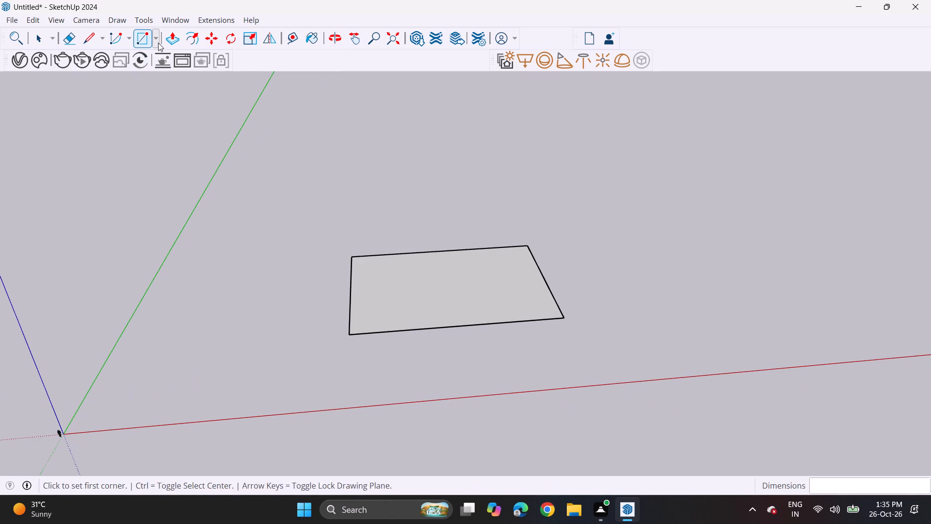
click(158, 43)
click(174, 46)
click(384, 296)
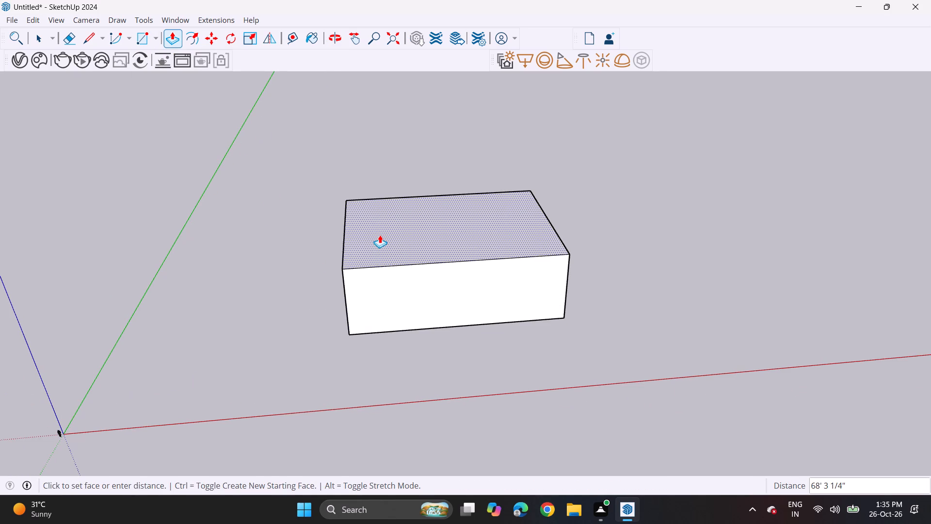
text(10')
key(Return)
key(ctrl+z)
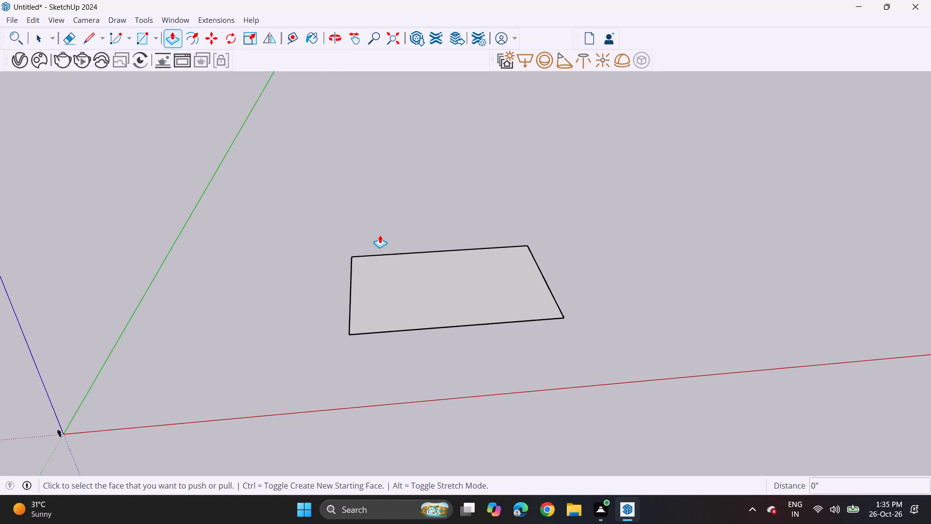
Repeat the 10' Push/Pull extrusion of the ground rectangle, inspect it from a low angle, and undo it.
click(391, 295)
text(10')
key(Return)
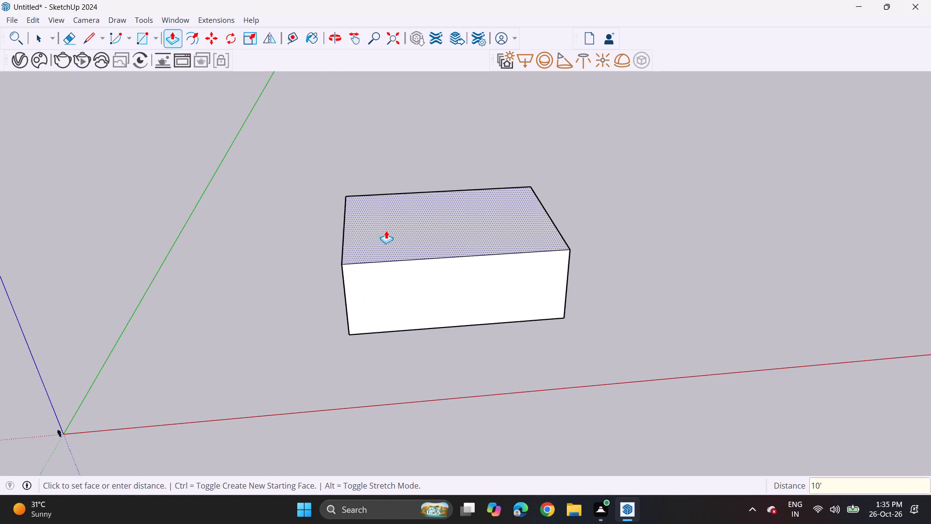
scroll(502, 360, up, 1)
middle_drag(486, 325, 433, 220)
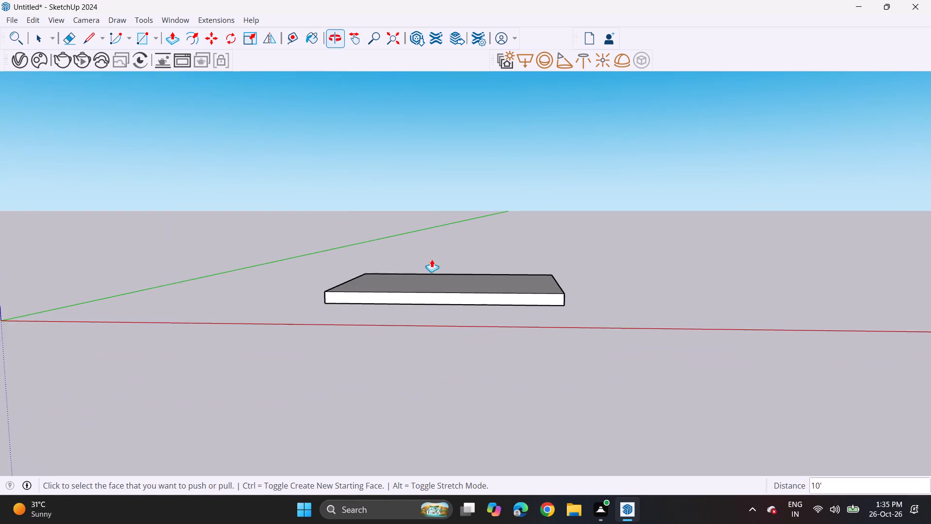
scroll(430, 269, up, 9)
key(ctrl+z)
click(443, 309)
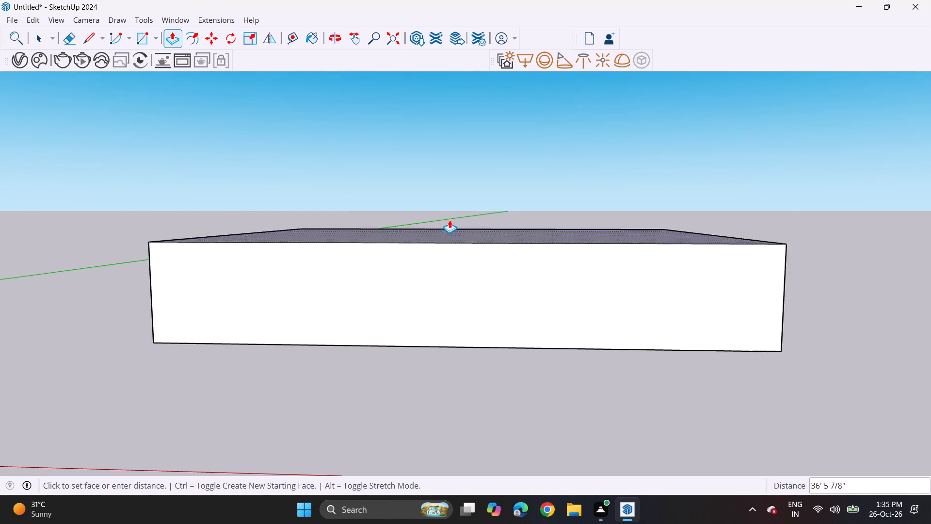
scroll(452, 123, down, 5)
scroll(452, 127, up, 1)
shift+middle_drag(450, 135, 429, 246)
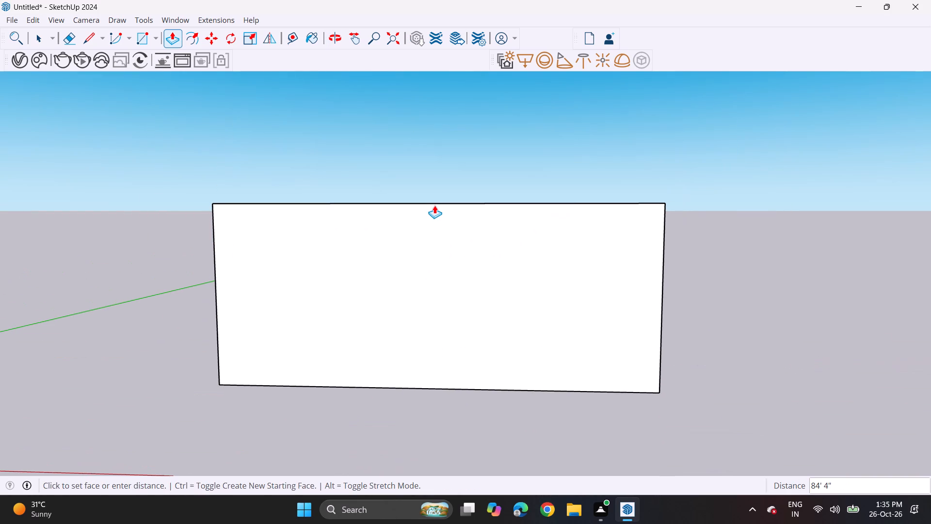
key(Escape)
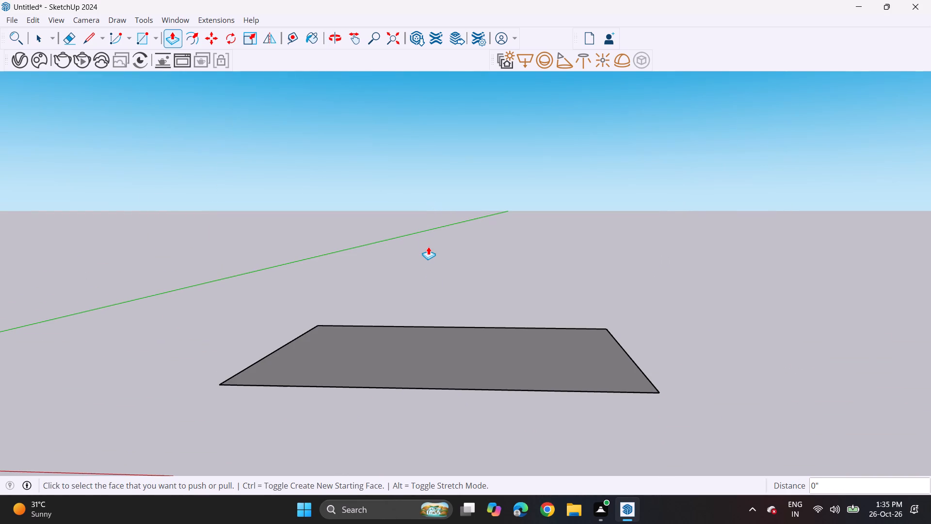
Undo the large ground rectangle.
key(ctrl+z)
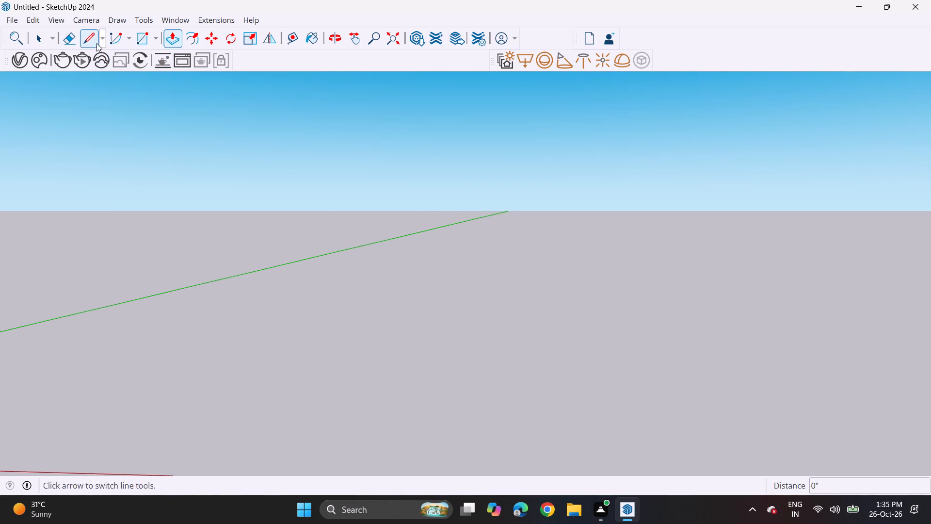
Draw a smaller freehand rectangle on the ground plane between the red and green axes.
click(134, 38)
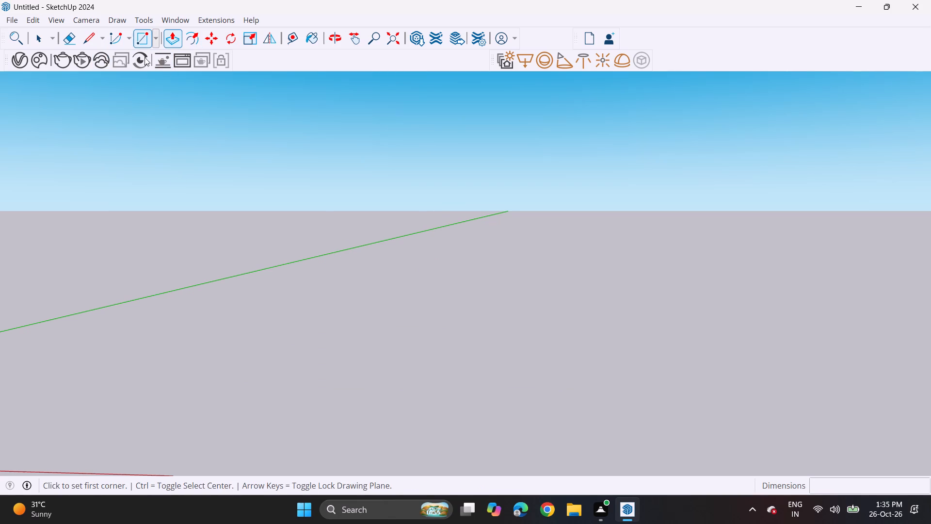
scroll(178, 279, down, 4)
scroll(178, 279, up, 1)
middle_drag(193, 301, 299, 333)
click(185, 306)
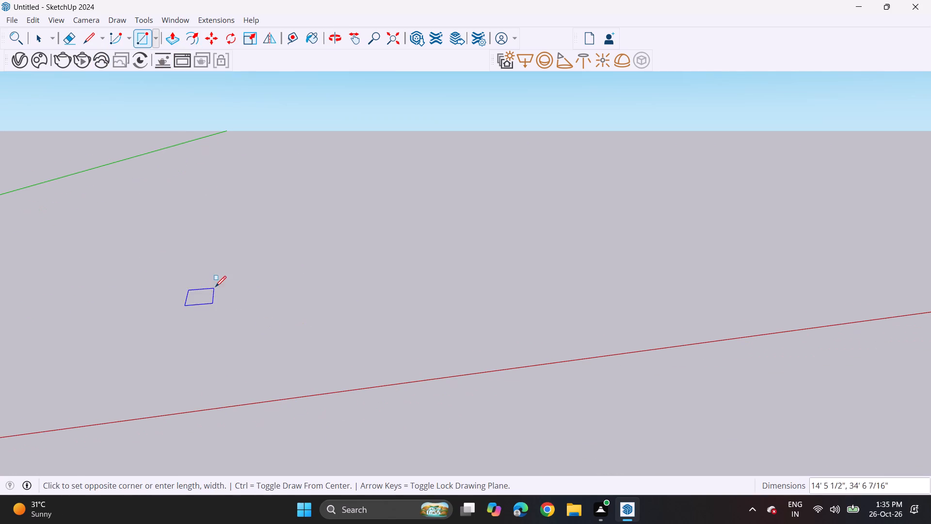
click(233, 285)
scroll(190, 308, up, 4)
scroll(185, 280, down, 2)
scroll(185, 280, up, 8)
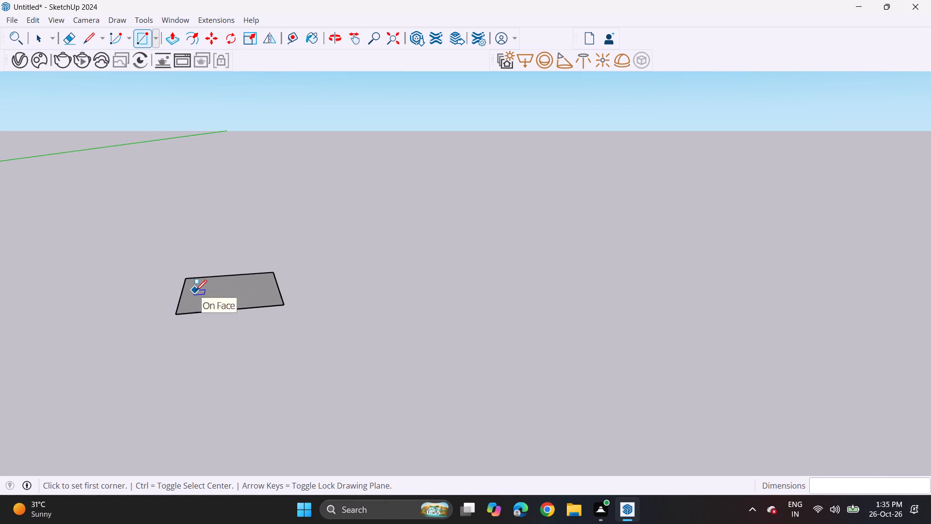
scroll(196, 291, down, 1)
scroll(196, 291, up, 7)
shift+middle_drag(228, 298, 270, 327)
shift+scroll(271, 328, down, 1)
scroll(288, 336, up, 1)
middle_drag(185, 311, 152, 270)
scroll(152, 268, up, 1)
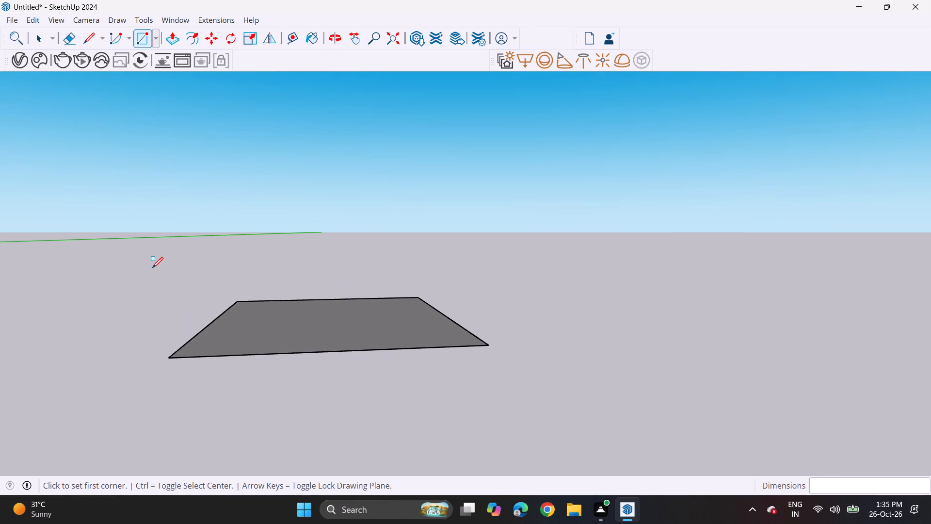
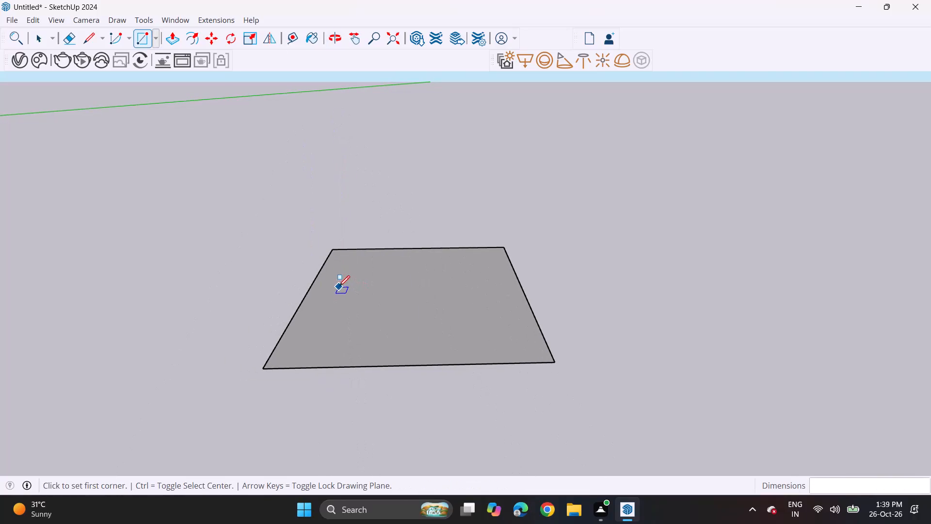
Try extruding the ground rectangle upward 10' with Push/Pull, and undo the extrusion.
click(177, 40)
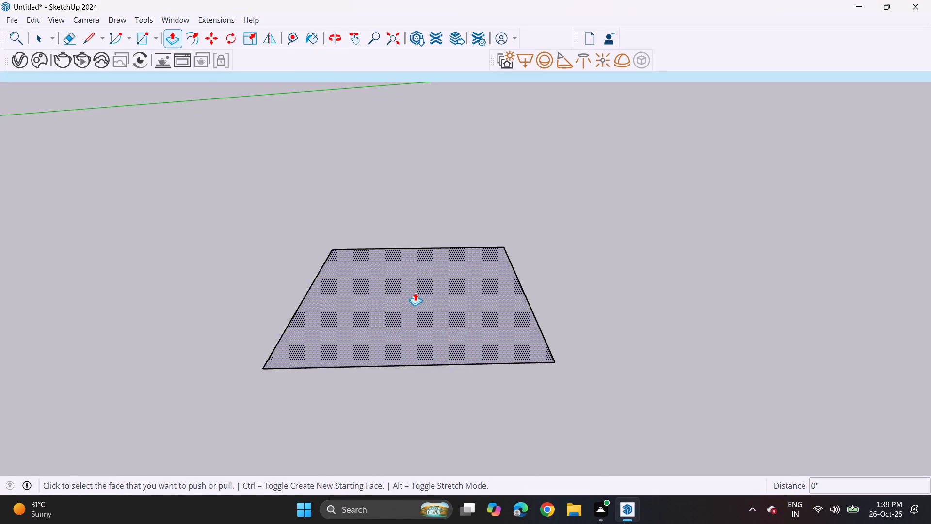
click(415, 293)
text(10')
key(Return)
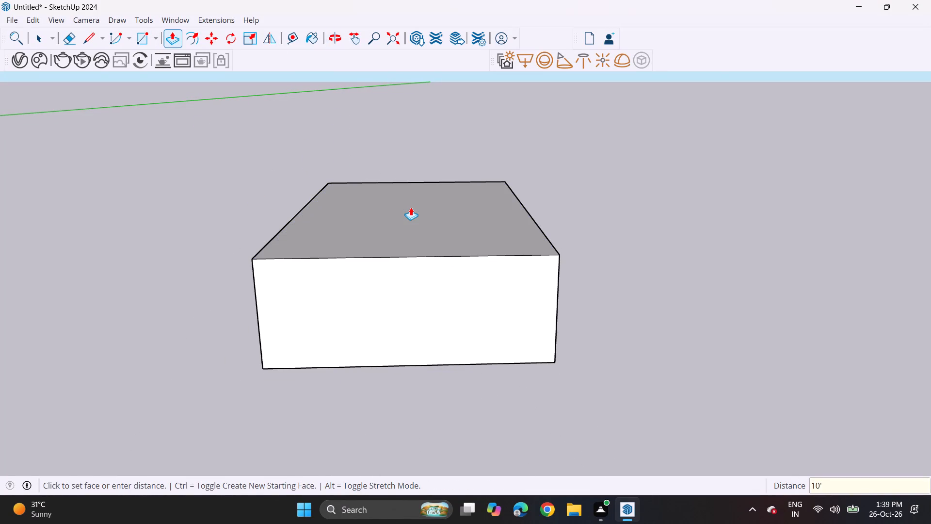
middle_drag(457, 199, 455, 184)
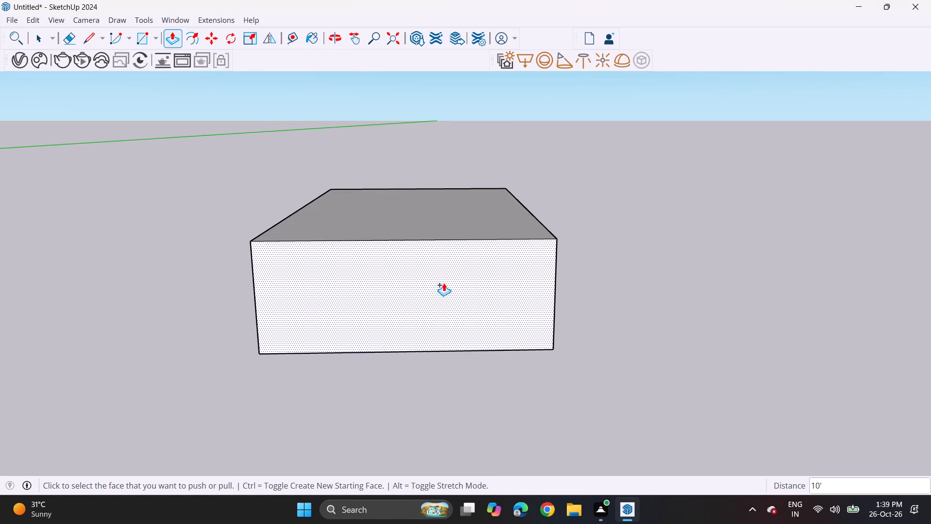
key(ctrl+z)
Offset the rectangle's edges slightly inward to outline the room's wall thickness.
middle_drag(411, 257, 401, 294)
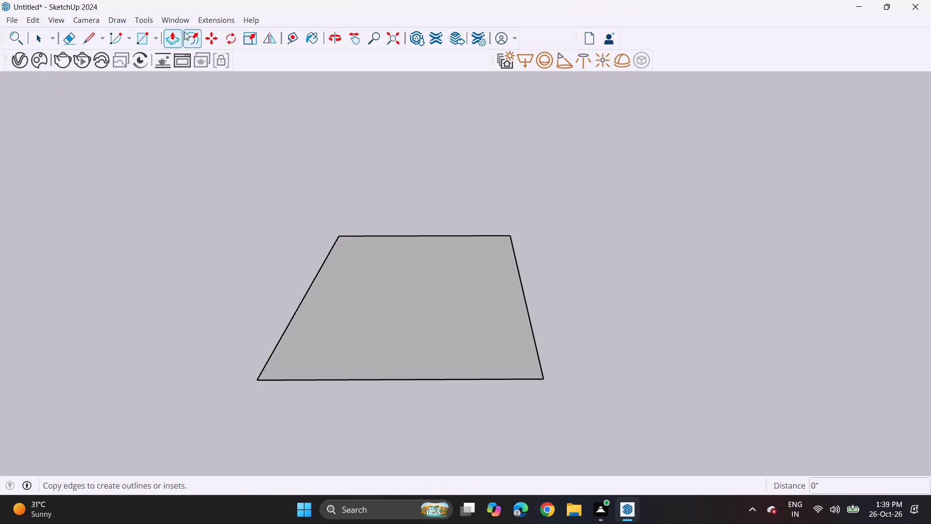
click(185, 32)
click(327, 265)
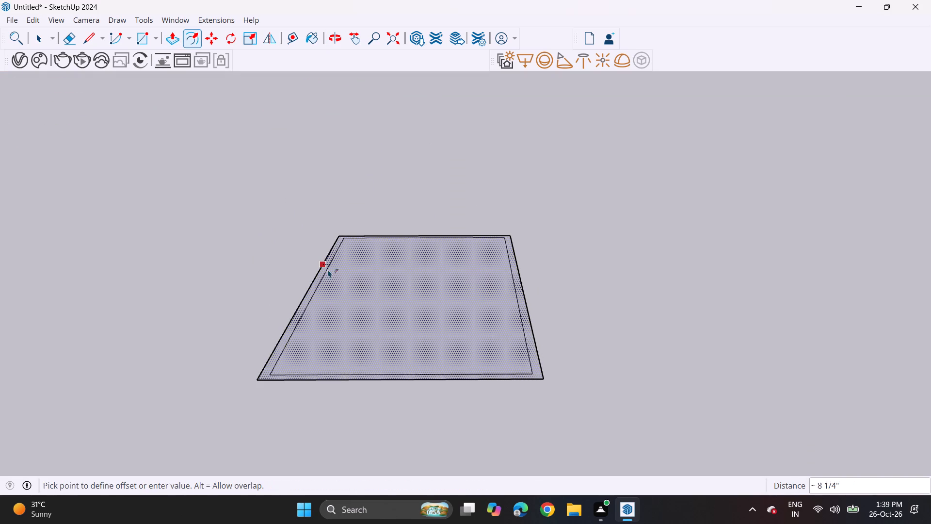
click(325, 270)
Move the inner outline's front edge about 7 1/2" outward onto the outer front edge, leaving the front side open.
key(space)
click(411, 374)
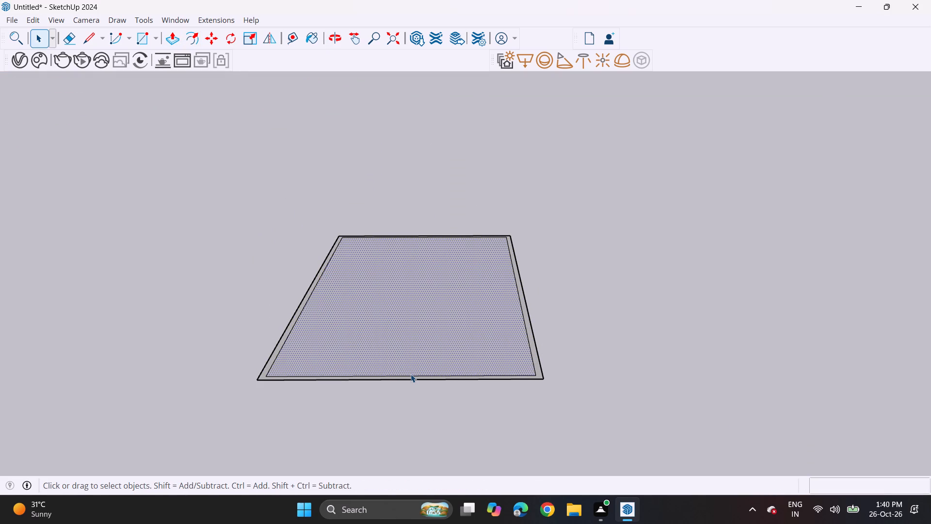
click(412, 377)
key(m)
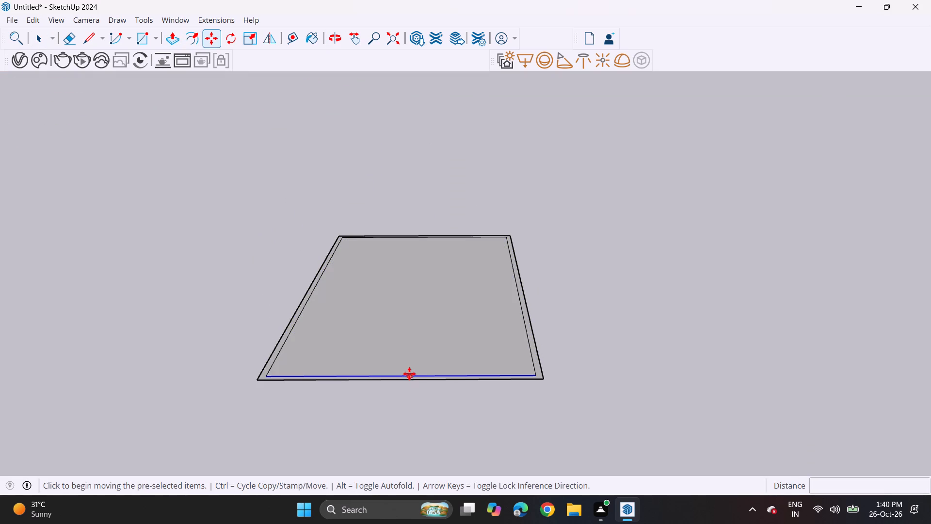
click(409, 374)
click(409, 377)
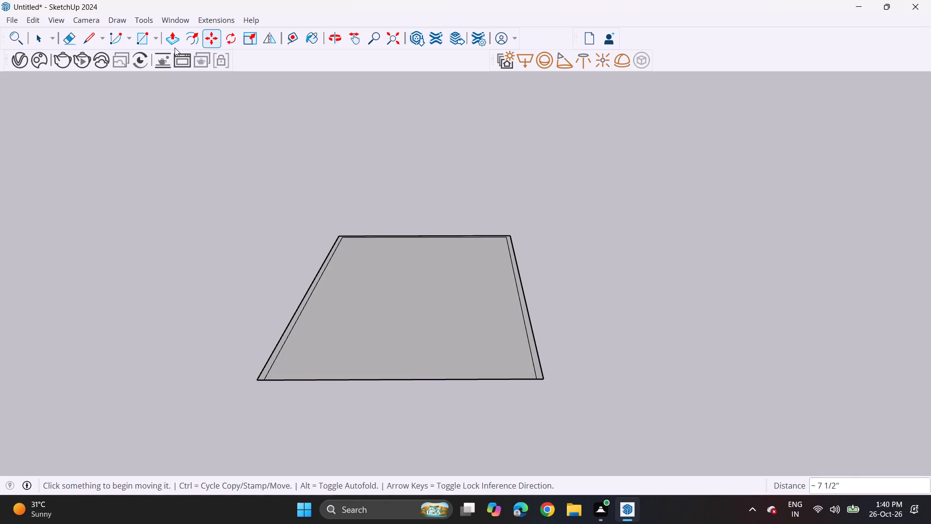
Extrude the U-shaped wall strip around the floor upward 10' with Push/Pull.
click(175, 48)
click(306, 298)
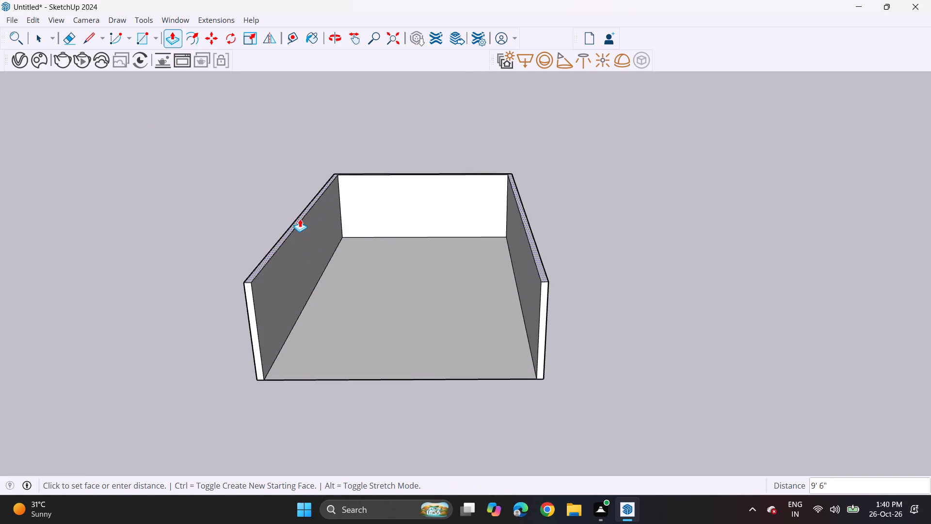
text(10')
key(Return)
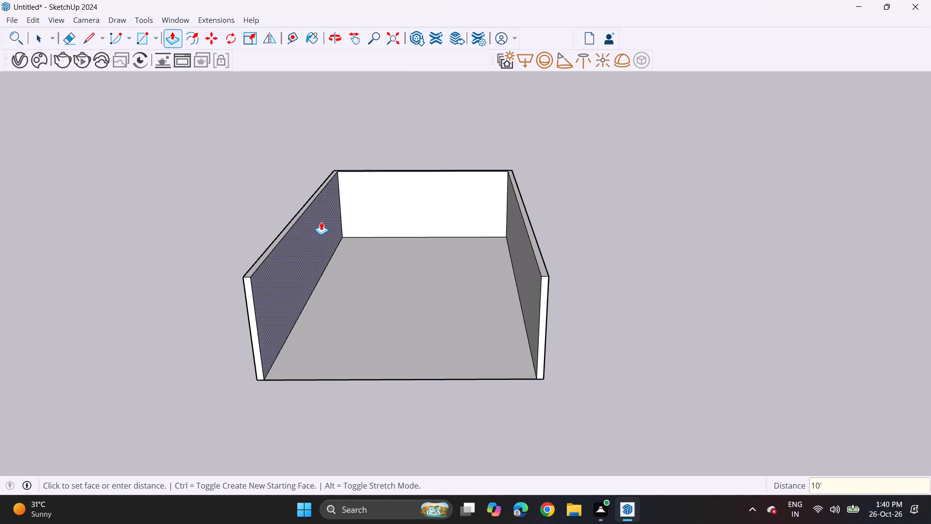
Inspect the three-walled room's height and proportions from inside at a low viewing angle.
middle_drag(406, 223, 412, 145)
scroll(412, 189, up, 8)
middle_drag(407, 161, 406, 157)
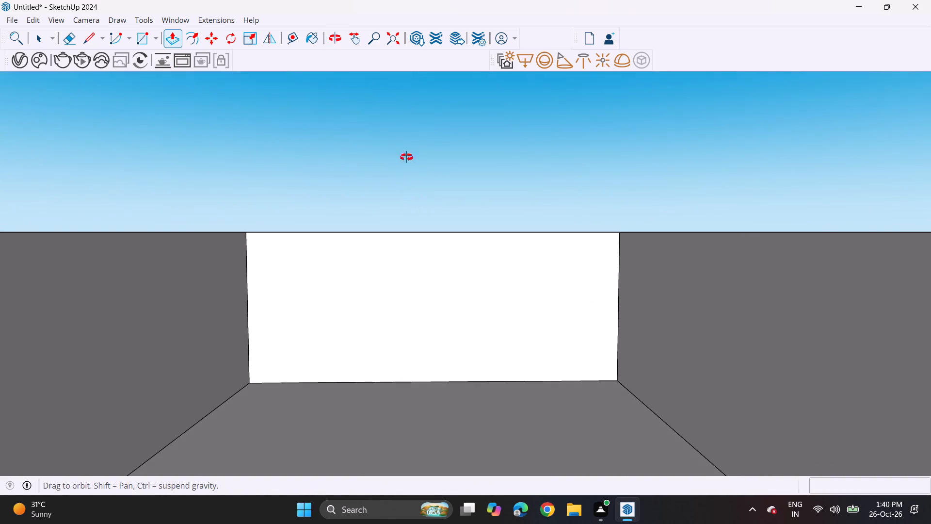
middle_drag(406, 157, 405, 145)
shift+middle_drag(422, 230, 410, 209)
scroll(405, 223, up, 1)
scroll(405, 223, down, 7)
scroll(391, 223, up, 1)
scroll(391, 223, down, 3)
scroll(391, 223, up, 3)
scroll(391, 223, down, 1)
middle_drag(383, 207, 379, 270)
scroll(378, 273, down, 1)
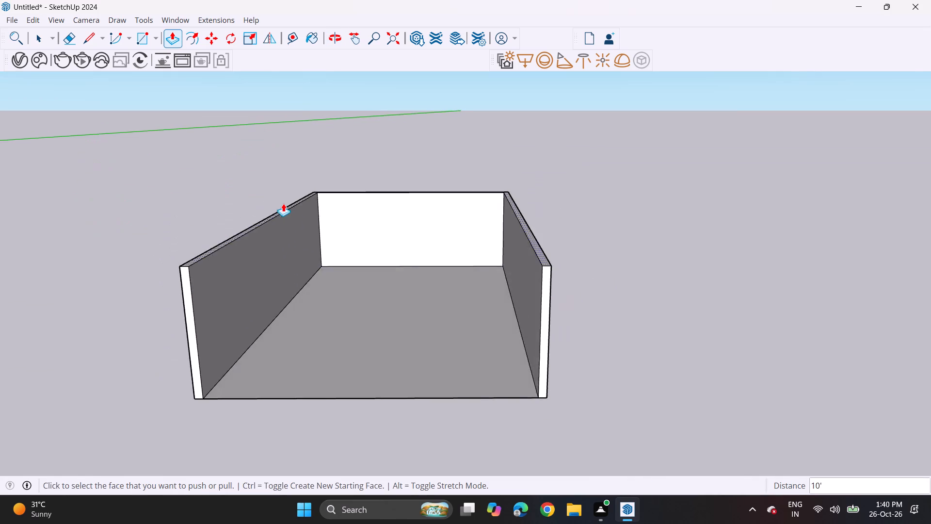
Raise the top face of the room's walls by about 4' 9" with Push/Pull.
scroll(282, 200, up, 6)
click(289, 235)
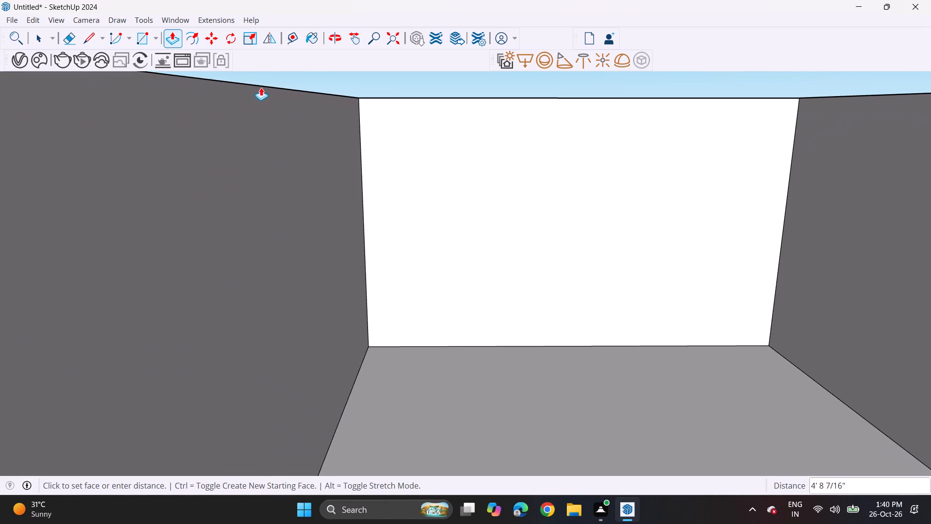
click(261, 87)
Inspect the raised walls from inside the room, facing the back wall.
shift+middle_drag(480, 237, 437, 237)
middle_drag(438, 256, 406, 214)
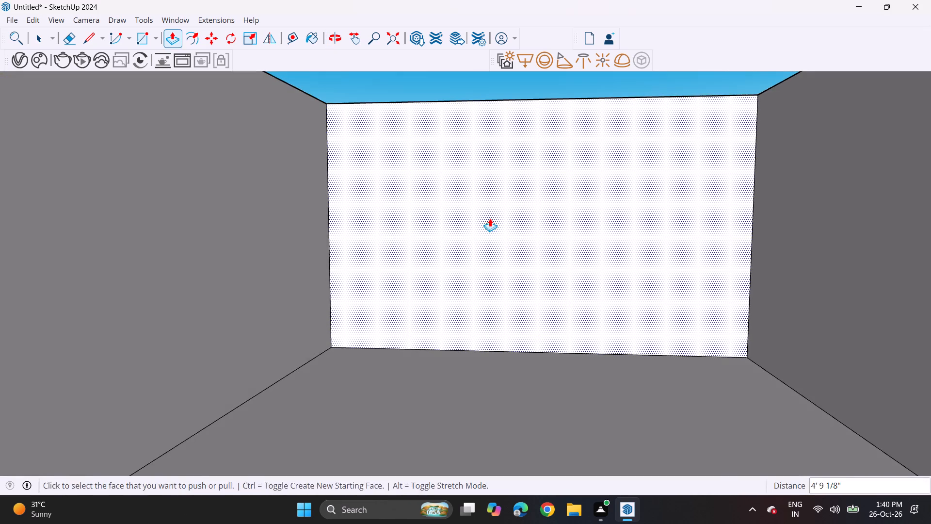
shift+middle_drag(490, 218, 393, 221)
middle_drag(402, 223, 433, 225)
scroll(434, 225, up, 1)
scroll(417, 196, down, 4)
scroll(413, 202, up, 1)
scroll(411, 205, down, 1)
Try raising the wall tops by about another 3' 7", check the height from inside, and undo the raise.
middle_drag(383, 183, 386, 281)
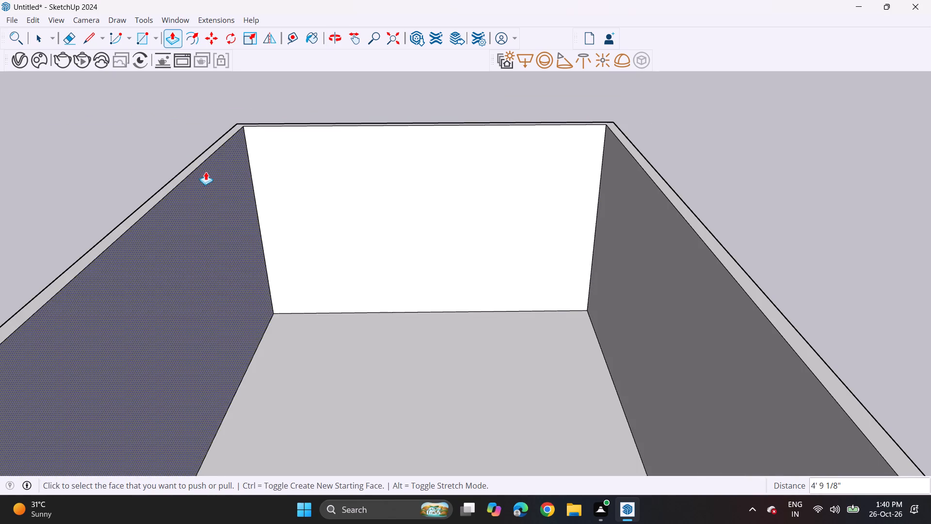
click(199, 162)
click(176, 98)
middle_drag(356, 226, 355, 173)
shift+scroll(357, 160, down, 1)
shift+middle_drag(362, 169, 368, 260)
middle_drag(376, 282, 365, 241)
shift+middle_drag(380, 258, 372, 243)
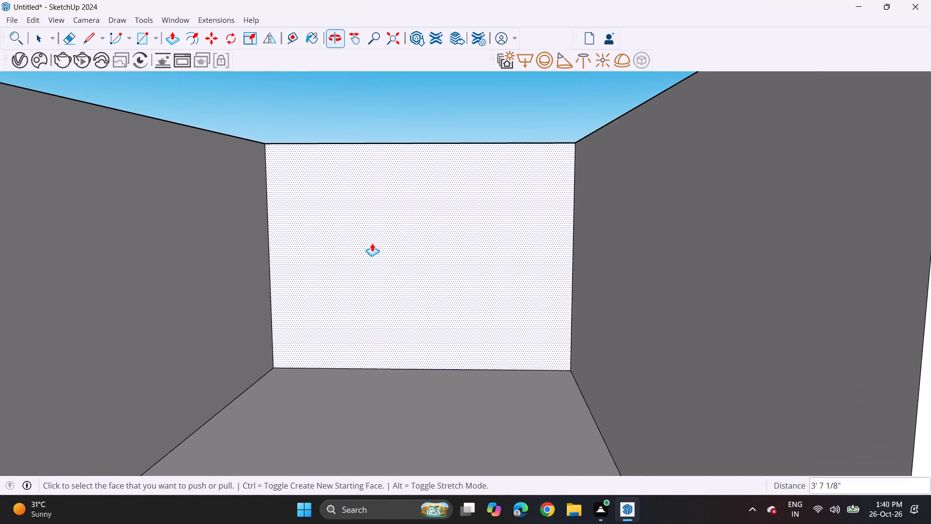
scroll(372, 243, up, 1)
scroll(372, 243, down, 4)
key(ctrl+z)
Raise the top face of the walls by about 2' 5" with Push/Pull.
middle_drag(365, 228, 385, 266)
scroll(381, 211, down, 1)
scroll(381, 211, up, 2)
scroll(383, 211, down, 1)
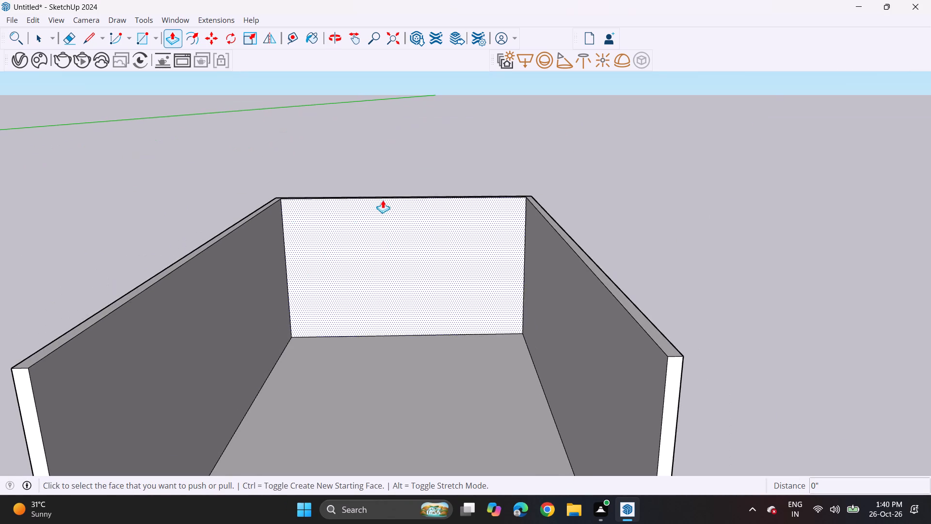
click(230, 230)
click(225, 198)
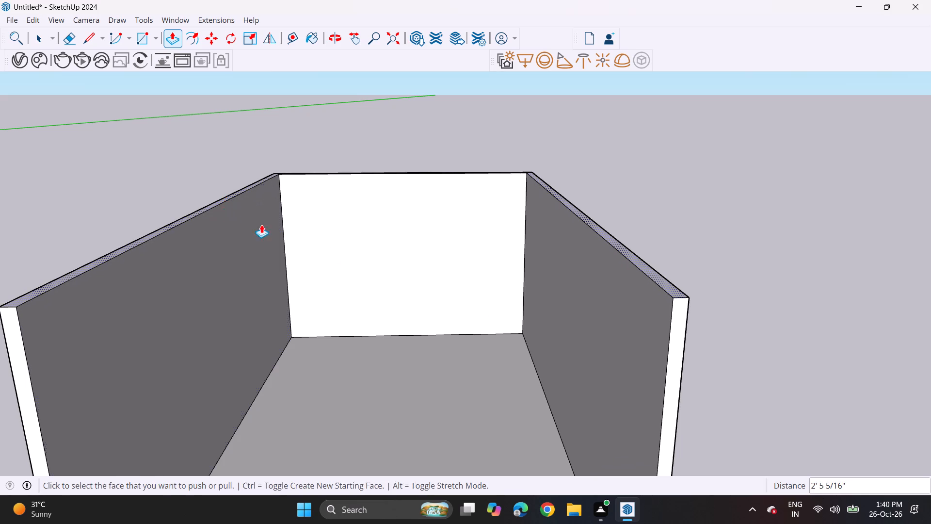
Examine the room's height and width from inside, from above and from both open front corners.
scroll(345, 249, up, 1)
middle_drag(345, 229, 346, 213)
scroll(349, 207, down, 1)
scroll(368, 226, up, 4)
middle_drag(365, 227, 356, 188)
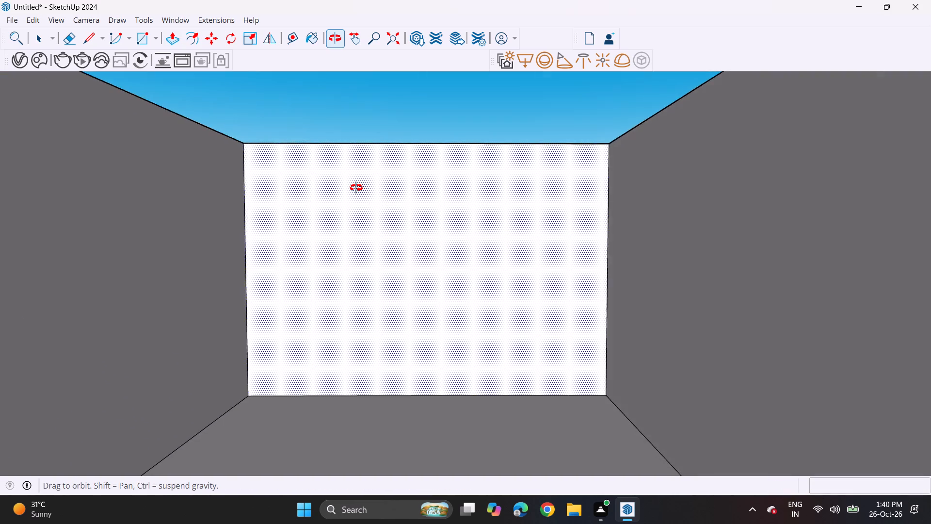
middle_drag(356, 188, 349, 186)
scroll(349, 186, up, 1)
middle_click(349, 186)
scroll(351, 186, down, 9)
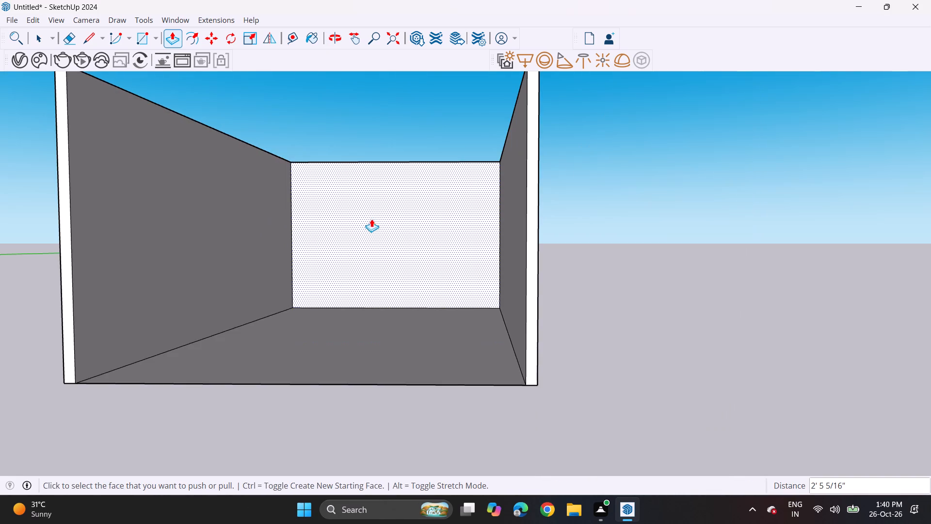
shift+middle_drag(372, 219, 320, 214)
middle_click(310, 216)
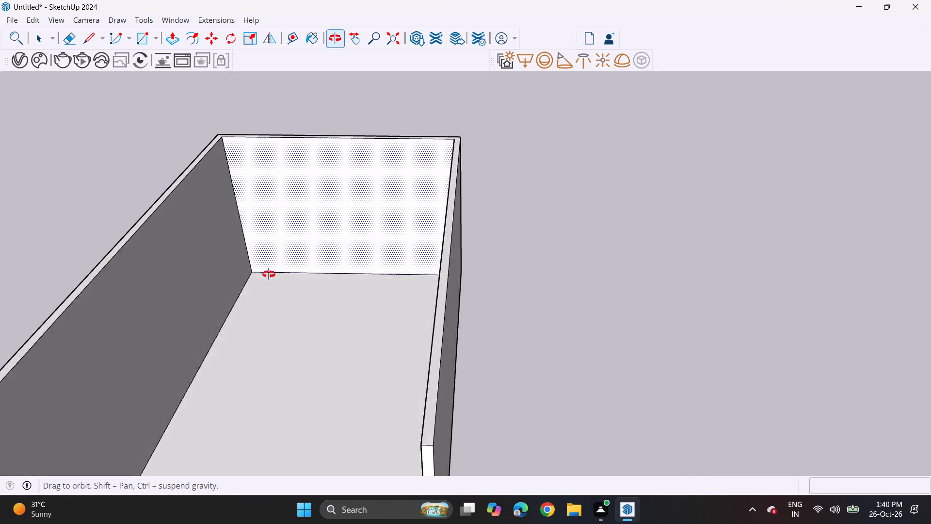
key(space)
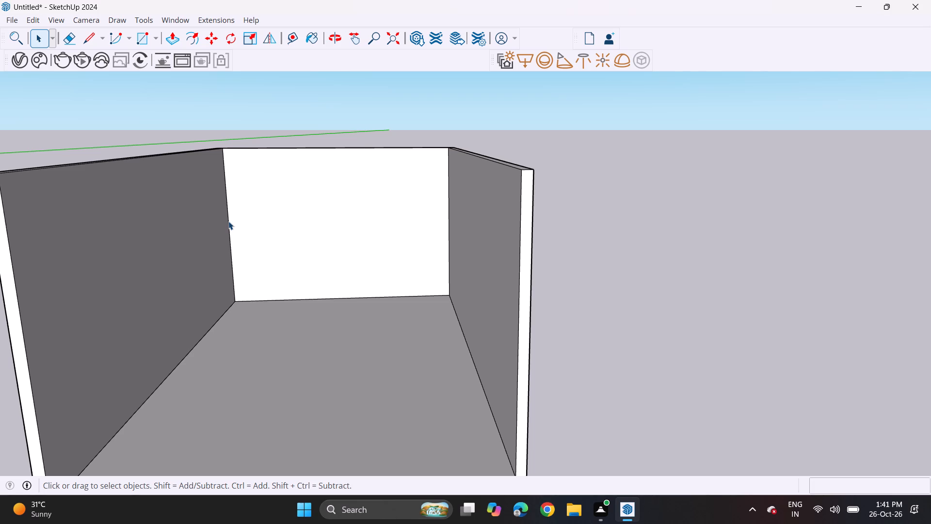
ctrl+scroll(228, 221, down, 6)
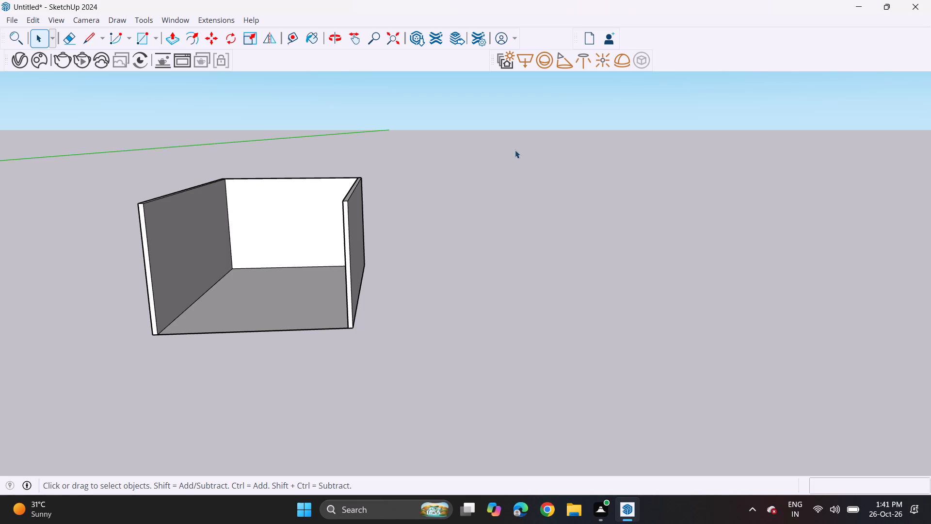
middle_drag(241, 304, 284, 264)
middle_drag(262, 262, 351, 268)
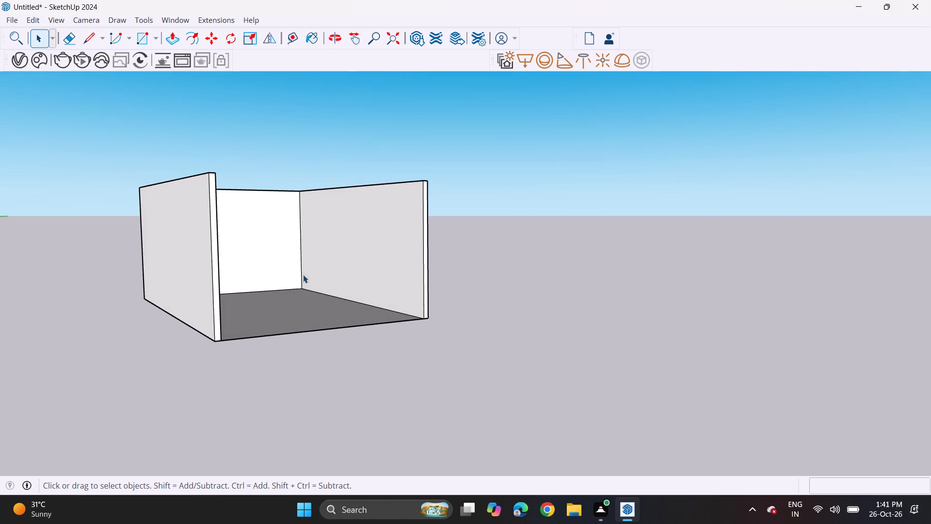
middle_drag(373, 255, 220, 263)
scroll(254, 222, up, 8)
shift+middle_drag(261, 213, 268, 314)
middle_drag(273, 289, 274, 346)
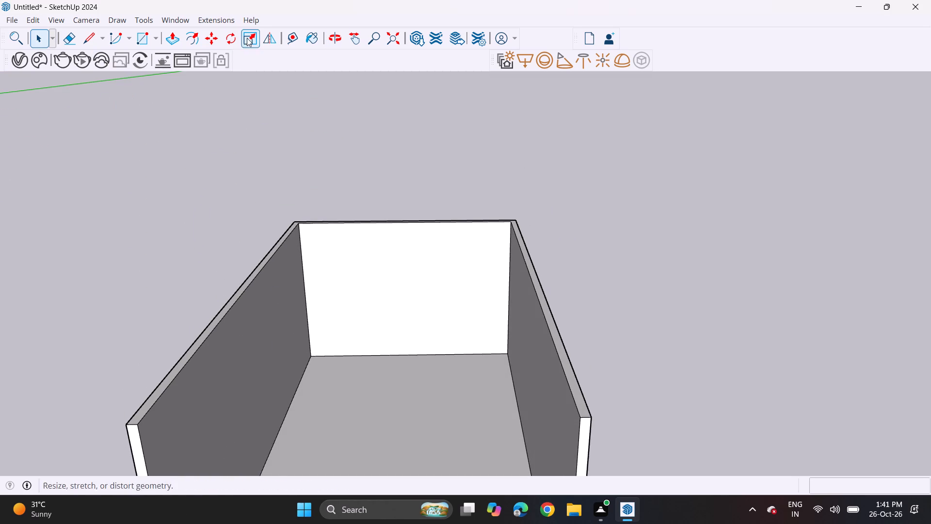
Widen the room with Push/Pull by extending the right wall's outer face outward and shifting its inner face outward about 8' 4".
click(180, 39)
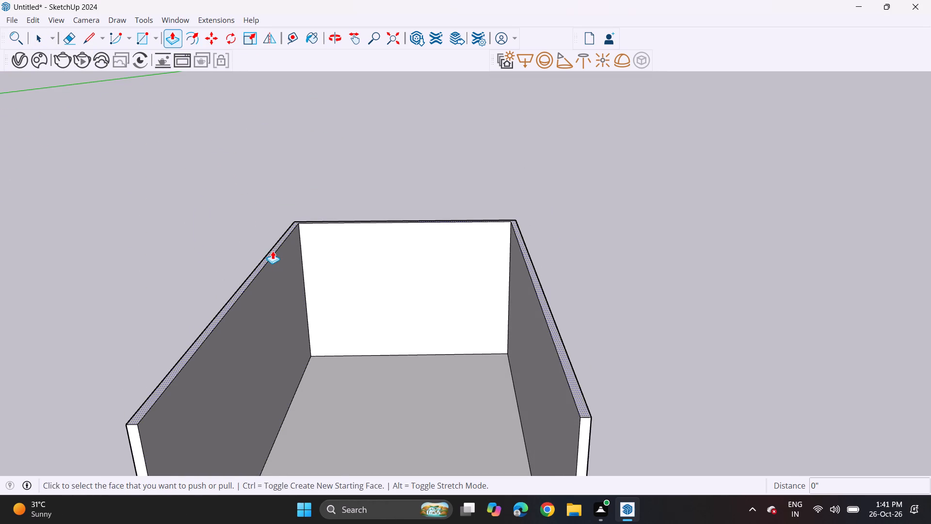
click(273, 251)
key(Escape)
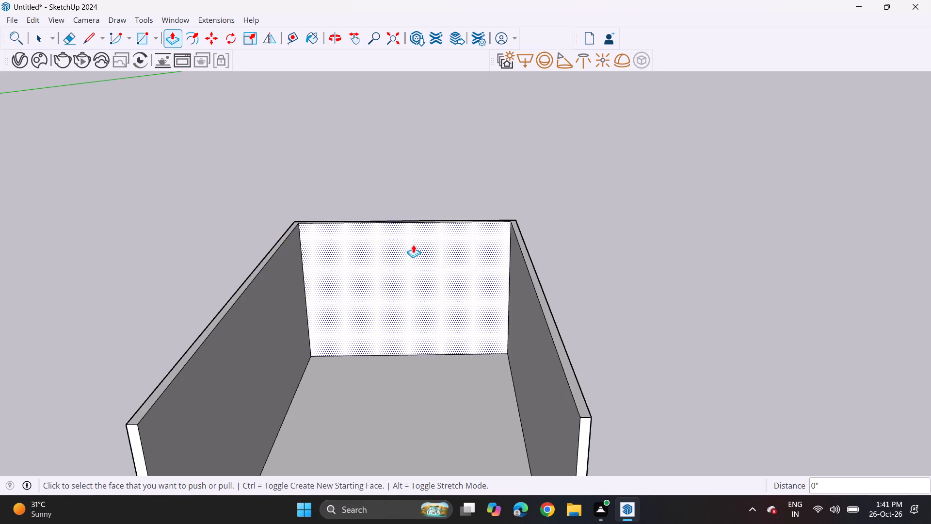
middle_drag(482, 259, 411, 247)
click(517, 329)
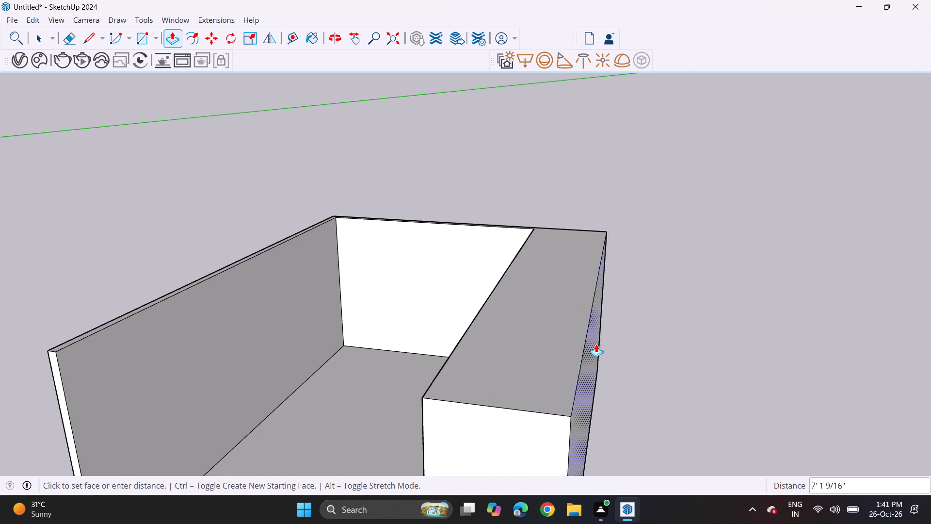
click(610, 348)
middle_drag(487, 332, 600, 326)
click(544, 335)
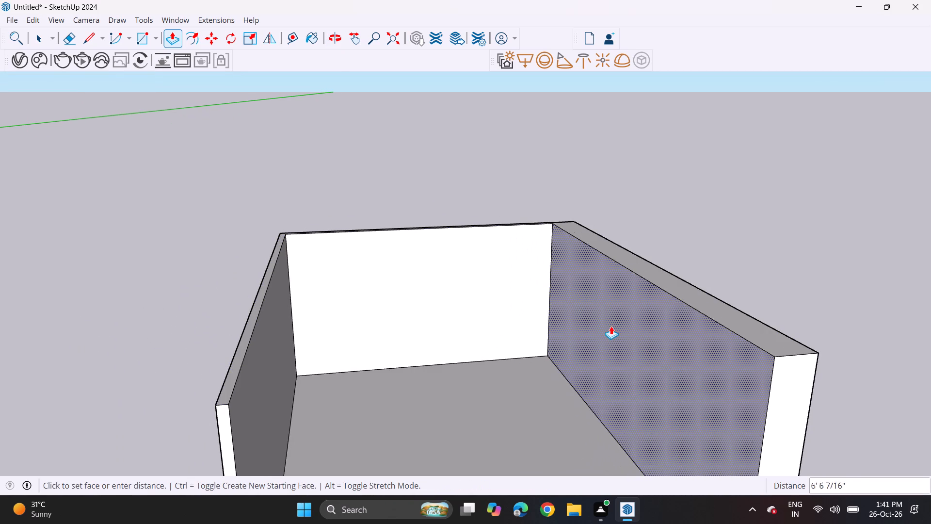
click(625, 325)
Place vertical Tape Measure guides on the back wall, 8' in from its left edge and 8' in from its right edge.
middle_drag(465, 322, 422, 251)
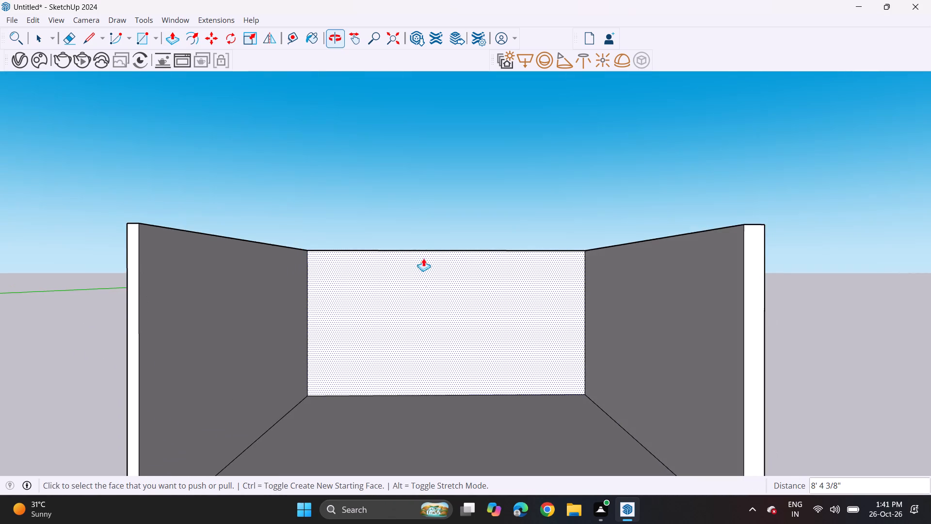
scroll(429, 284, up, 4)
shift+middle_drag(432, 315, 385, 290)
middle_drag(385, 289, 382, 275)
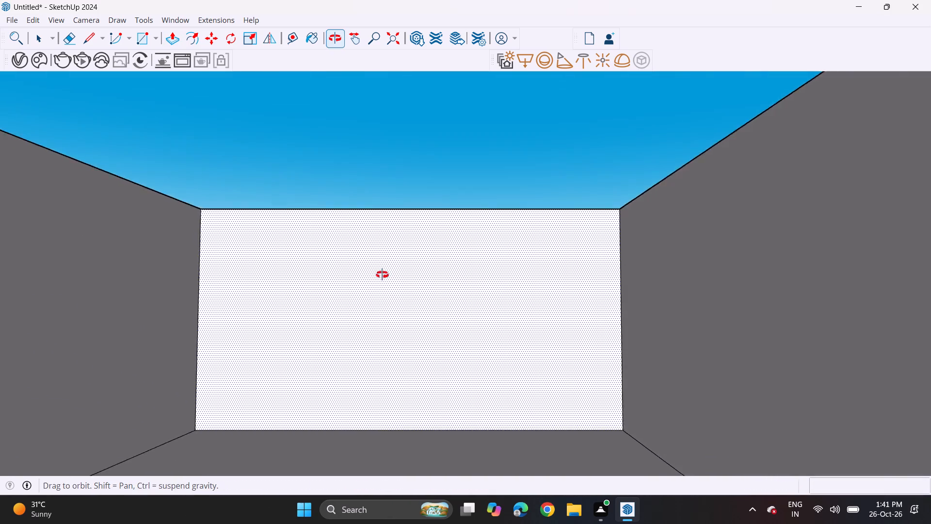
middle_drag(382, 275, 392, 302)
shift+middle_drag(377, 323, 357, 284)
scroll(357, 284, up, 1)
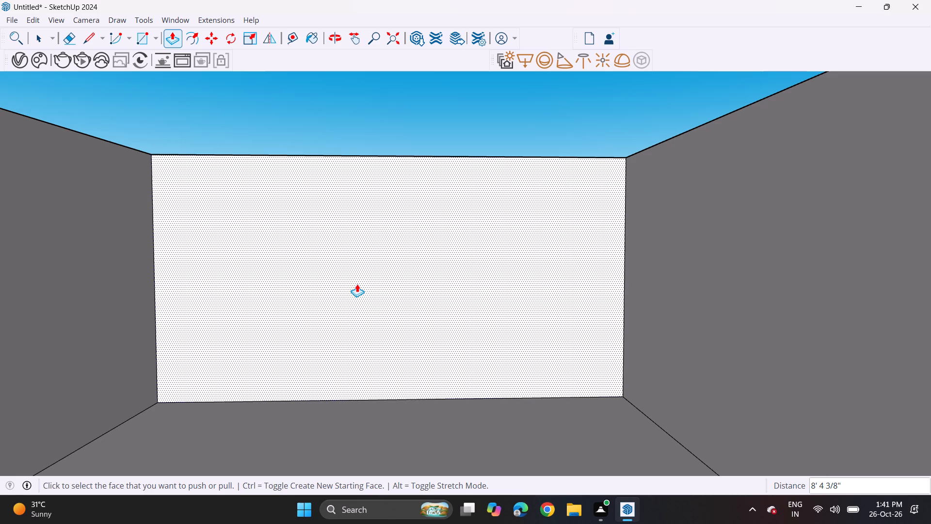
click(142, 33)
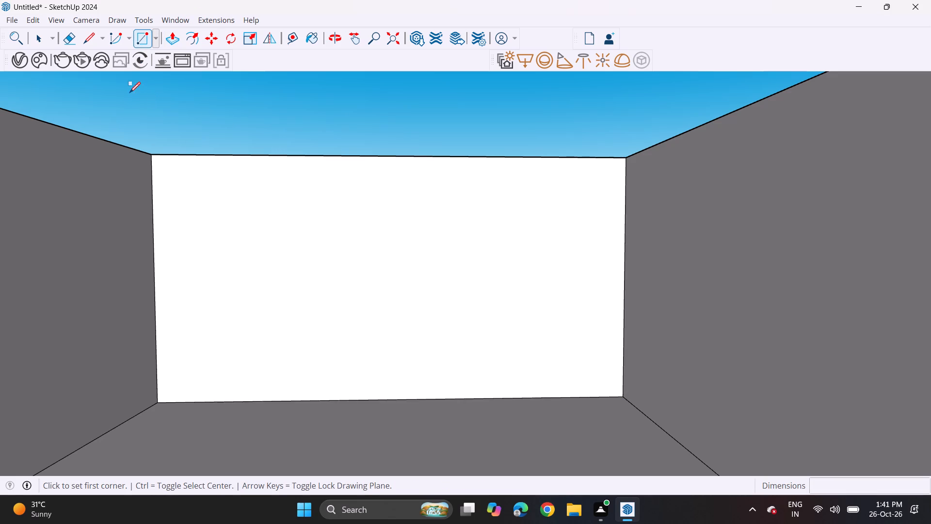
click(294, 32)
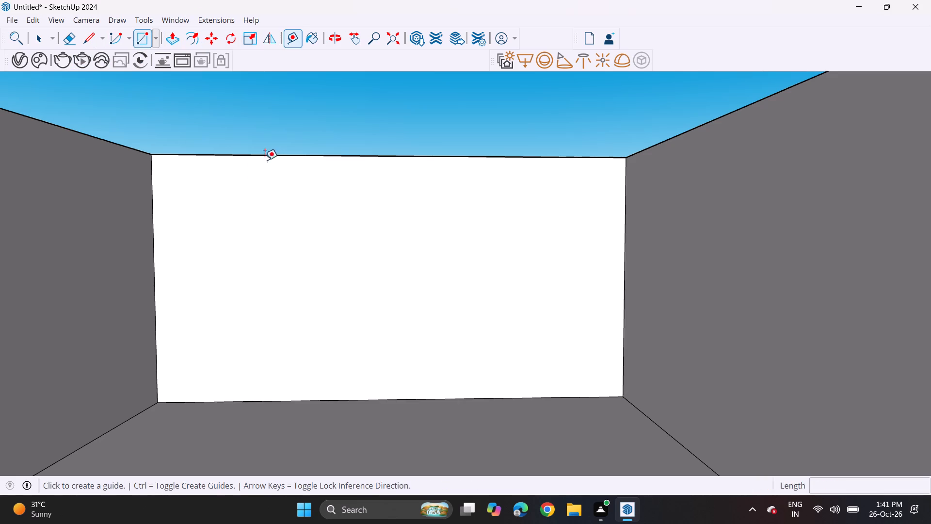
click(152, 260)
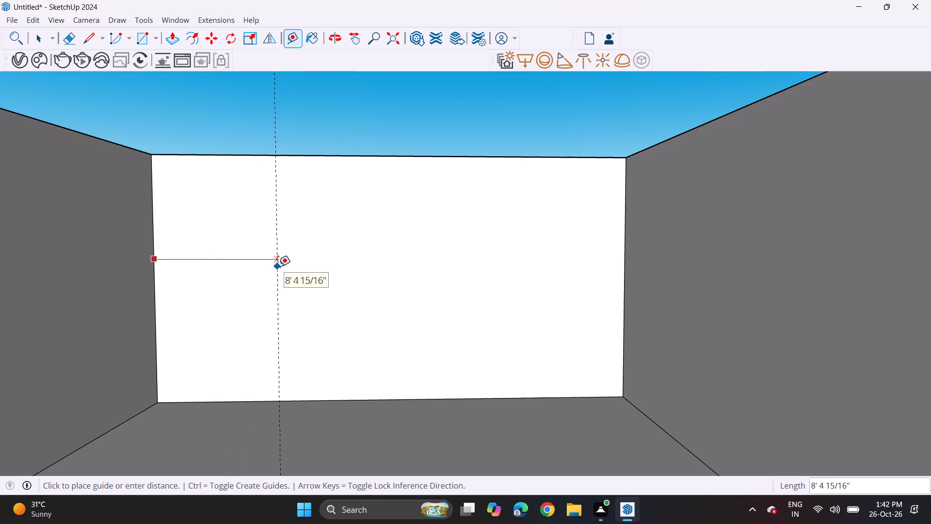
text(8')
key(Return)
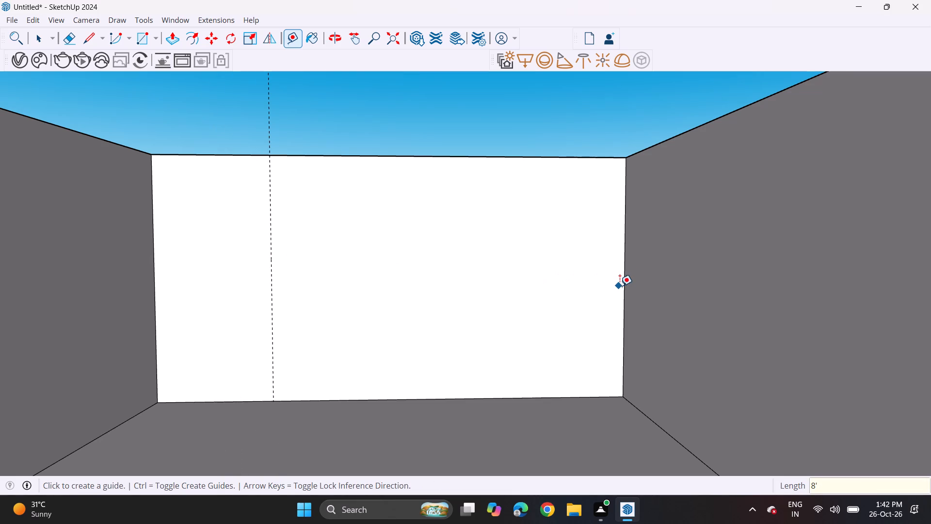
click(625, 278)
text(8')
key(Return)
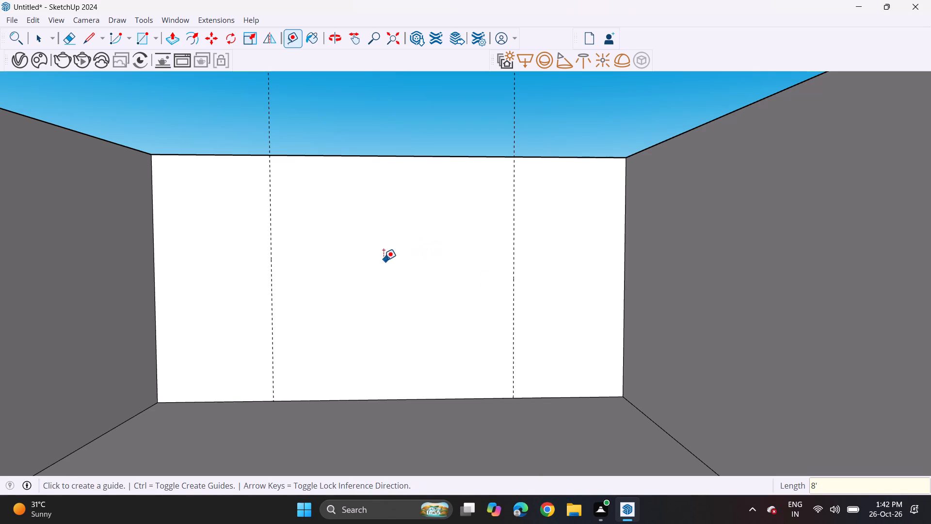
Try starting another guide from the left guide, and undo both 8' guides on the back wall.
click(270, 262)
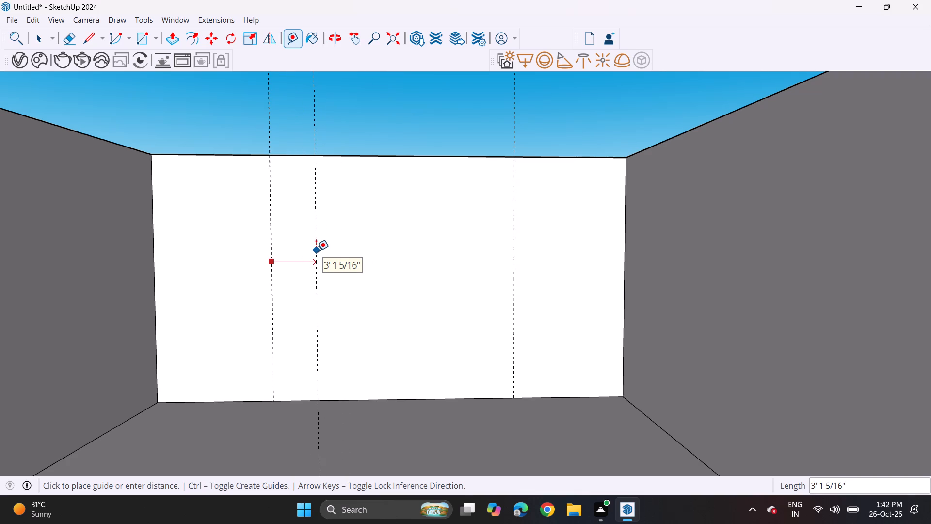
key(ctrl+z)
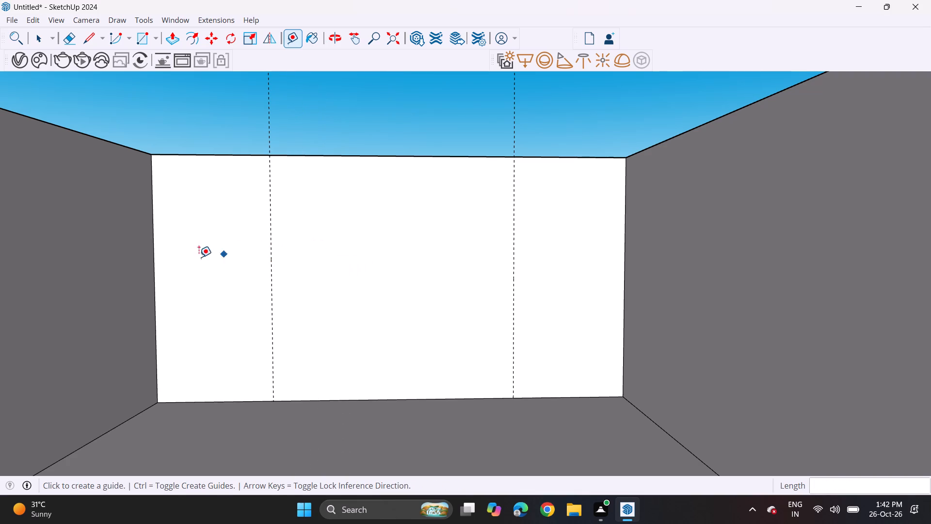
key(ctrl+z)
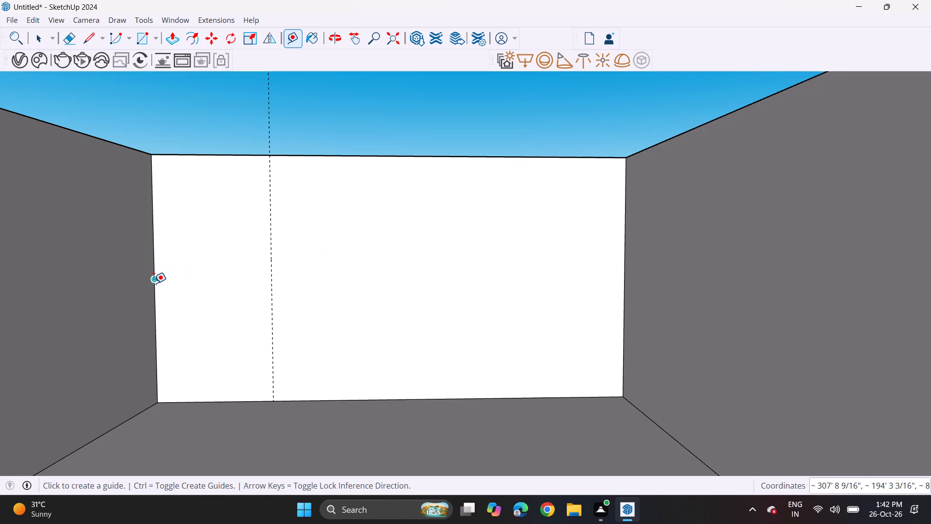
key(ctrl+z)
Place vertical guides on the back wall 7' in from its left edge and 7' in from its right edge.
click(152, 284)
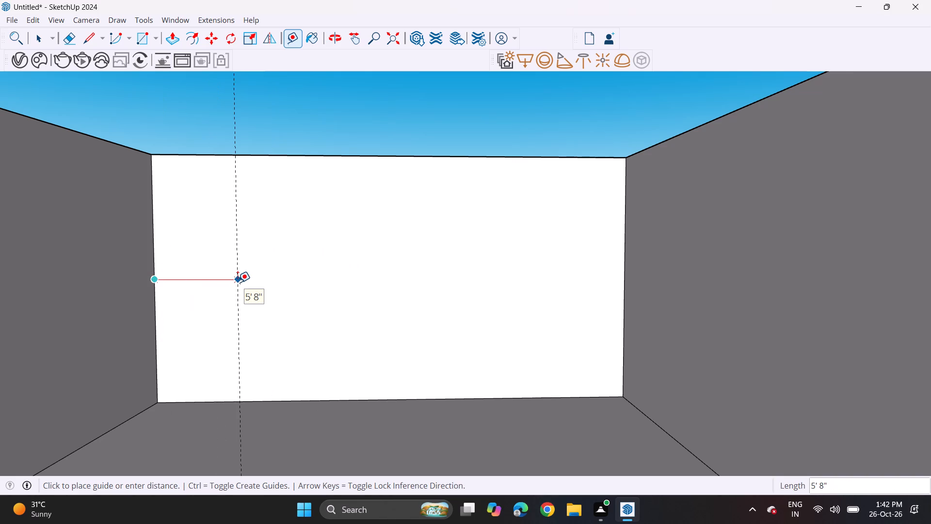
text(7')
key(Return)
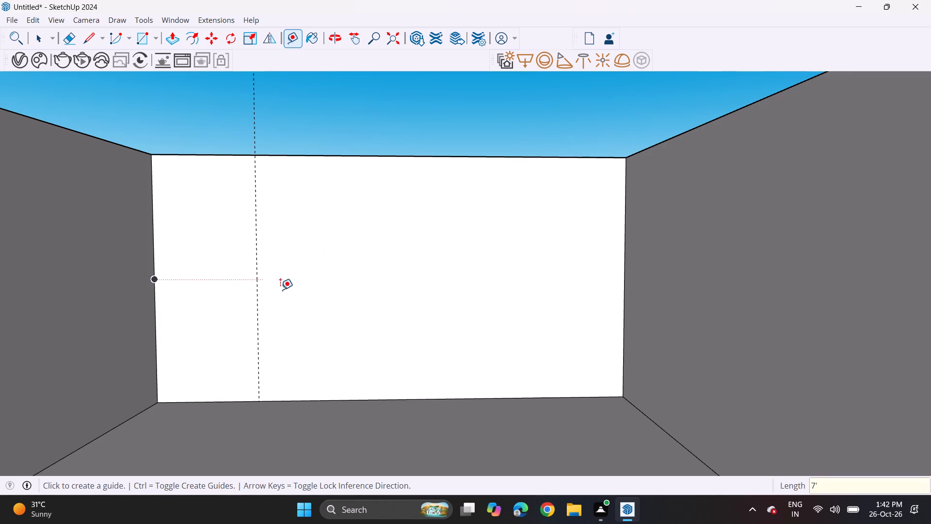
click(624, 273)
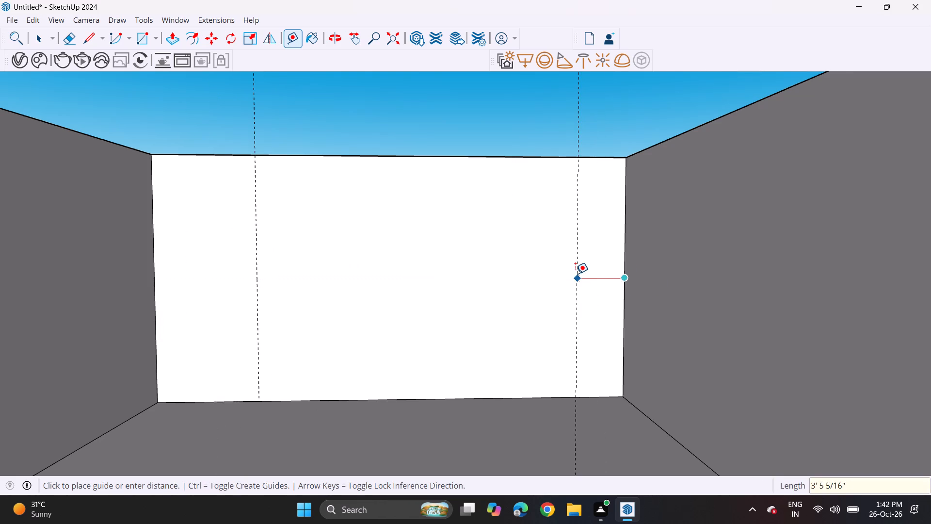
text(7')
key(Return)
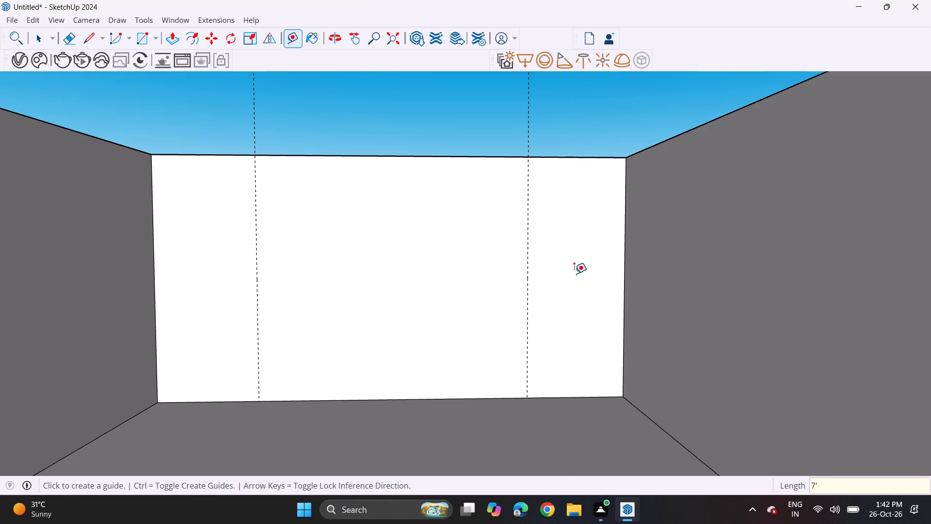
Start a parallel vertical guide offset inward from the right 7' guide on the back wall.
click(528, 280)
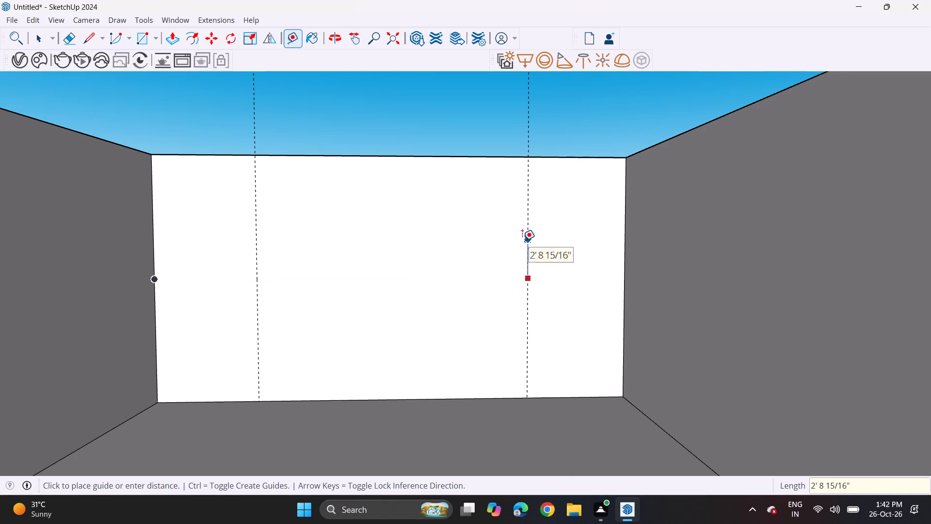
key(Escape)
click(527, 260)
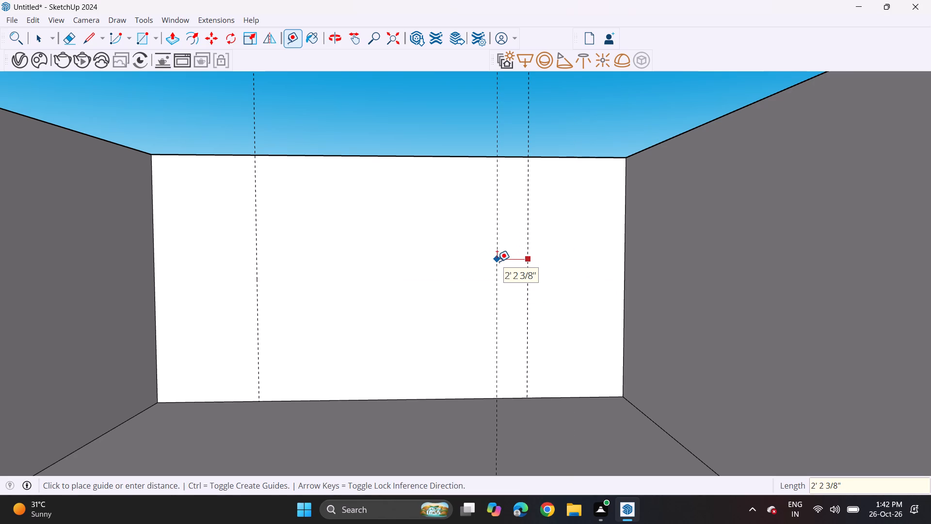
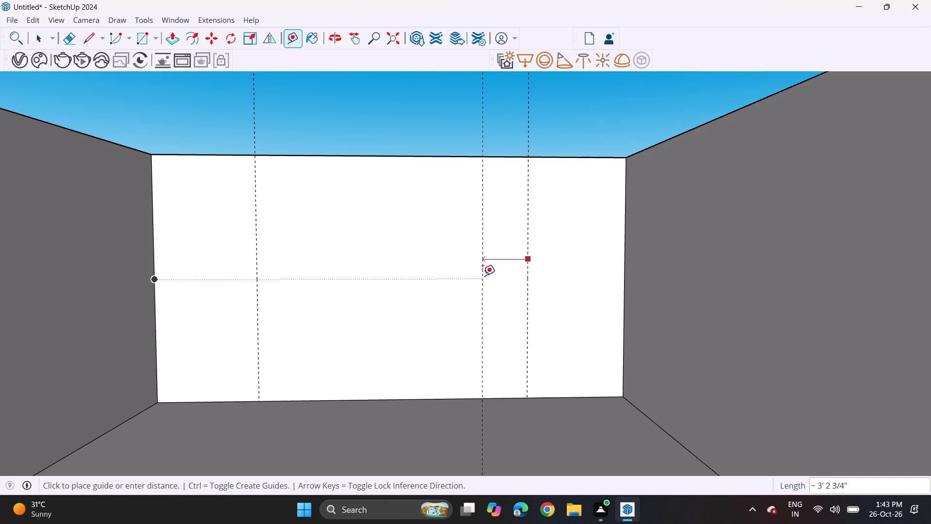
Place vertical guides on the back wall 3' inward from the right and left 7' guides.
text(3')
key(Return)
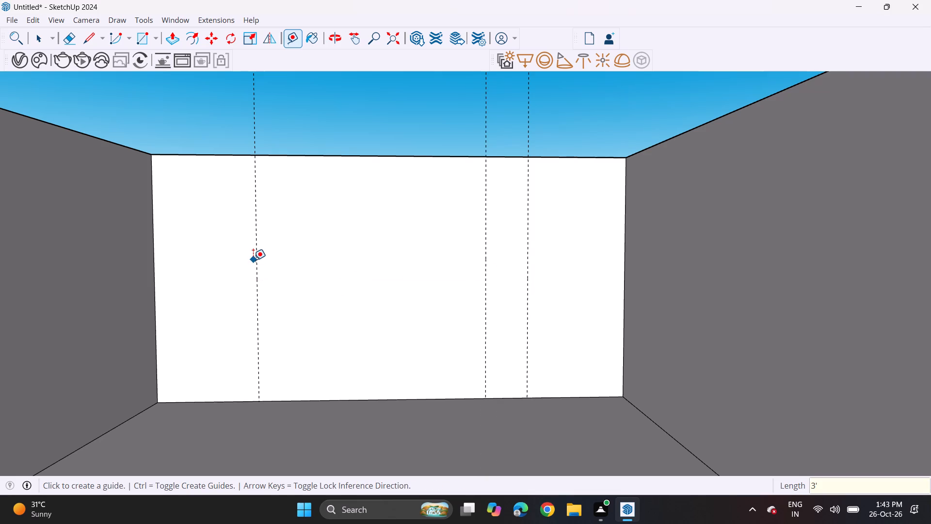
click(256, 264)
text(3')
key(Return)
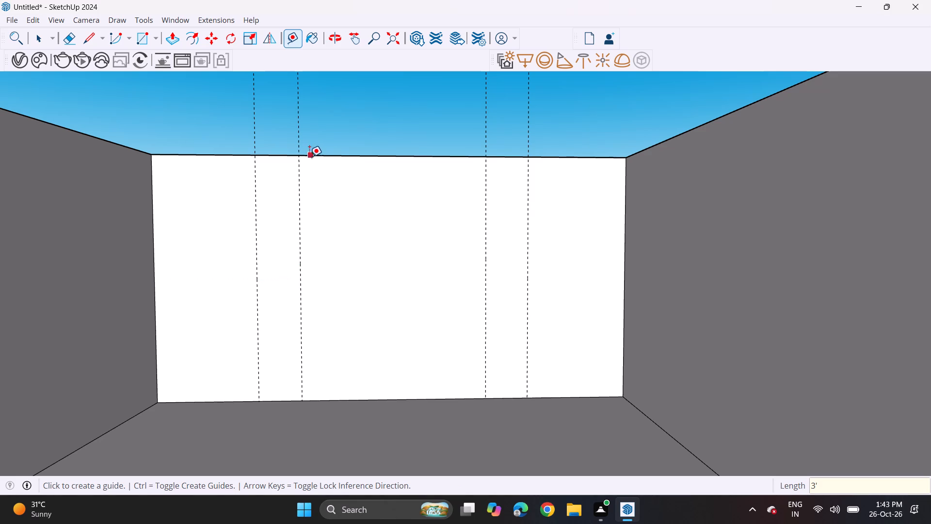
Offset a 2" guide from each of the four vertical guides, outward from each 3' strip on the back wall.
click(301, 202)
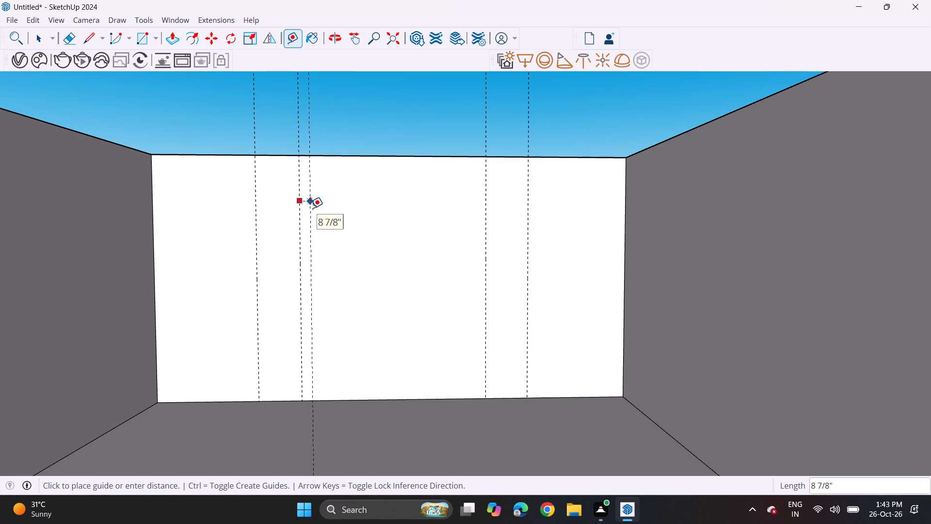
key(2)
key(Return)
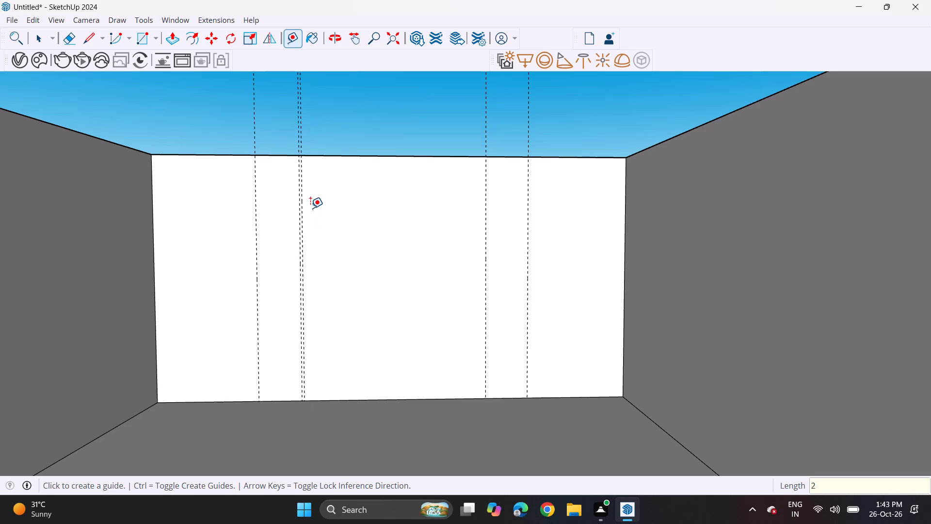
click(256, 250)
key(2)
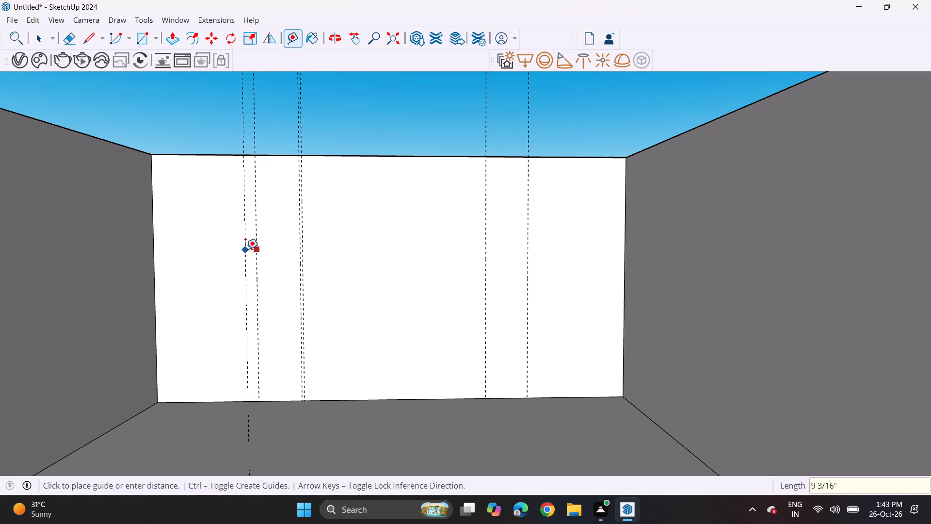
key(Return)
click(485, 249)
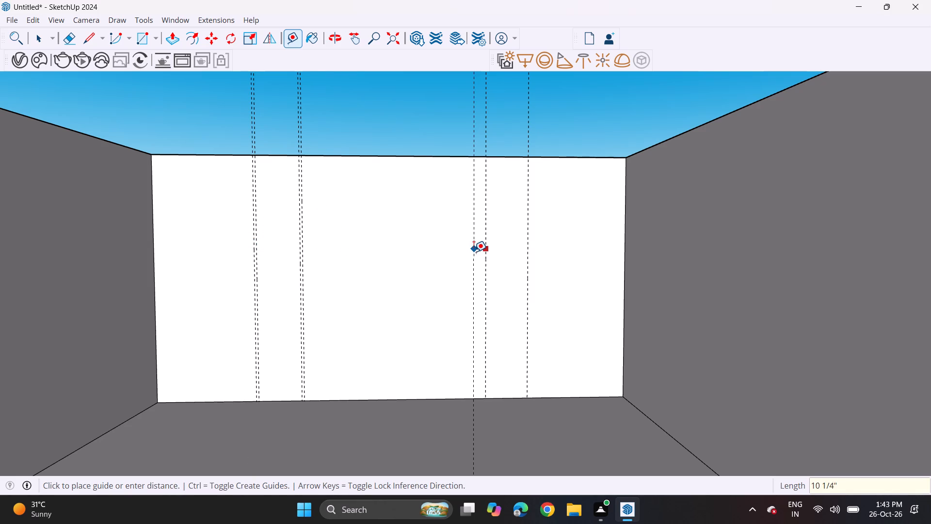
key(2)
key(Return)
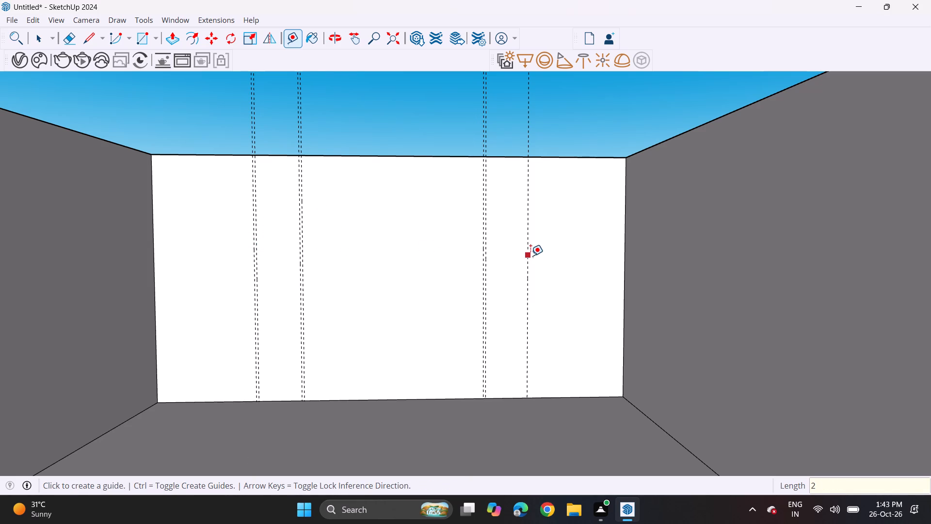
click(530, 256)
key(2)
key(Return)
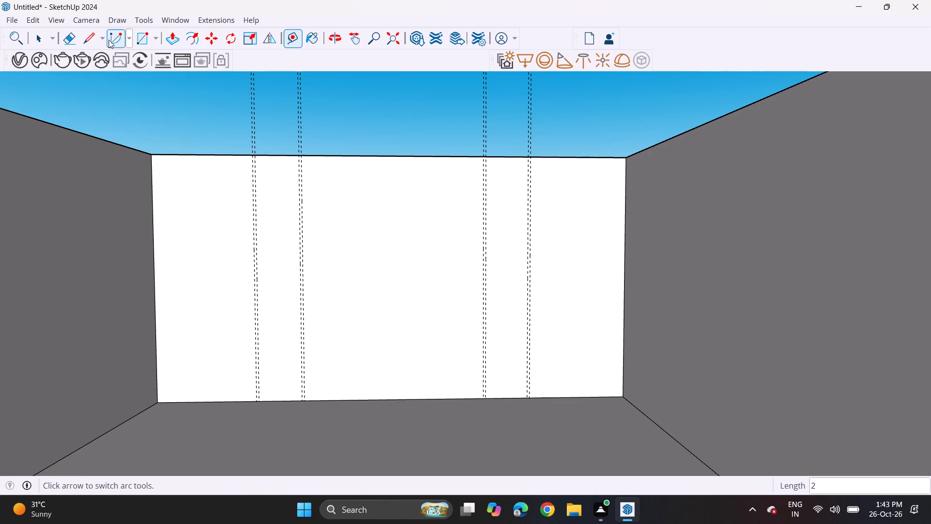
Draw a 3' 4" by 17' 2 7/16" rectangle between the outermost guides of the left strip on the back wall.
click(135, 38)
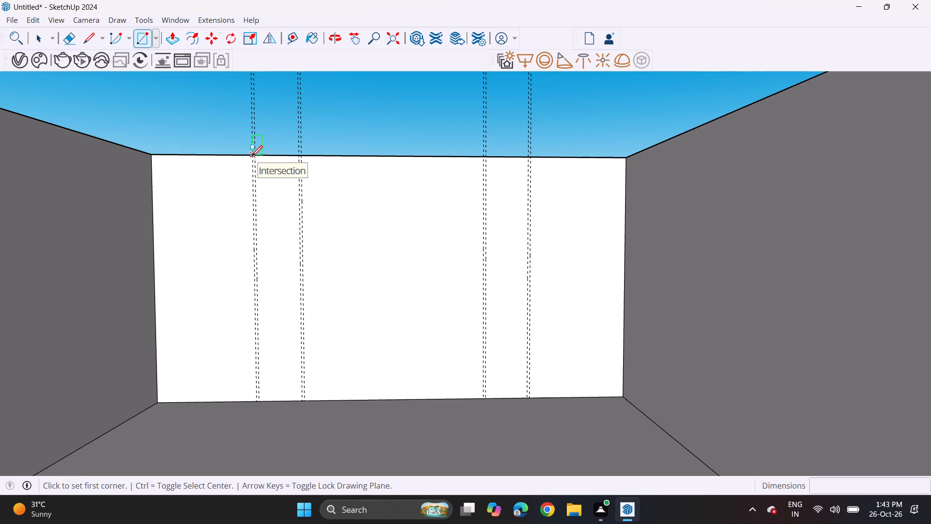
click(252, 156)
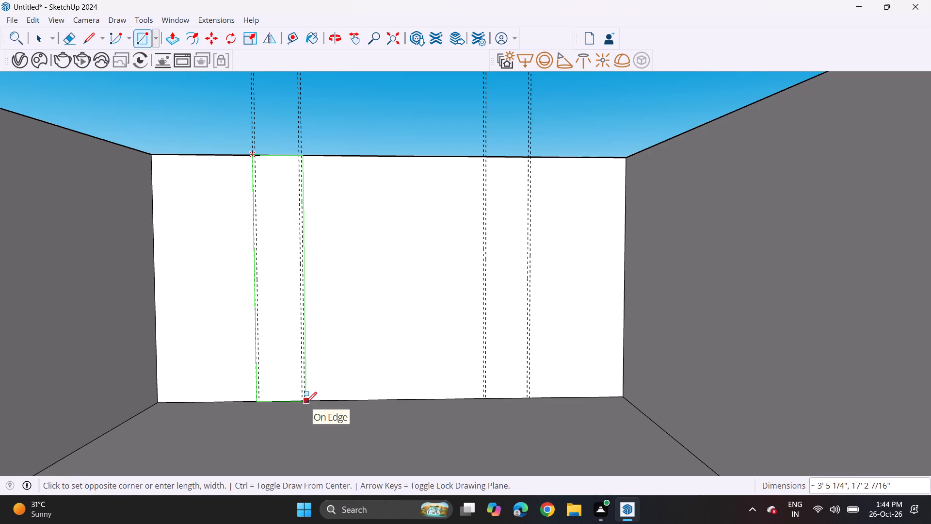
scroll(309, 402, up, 9)
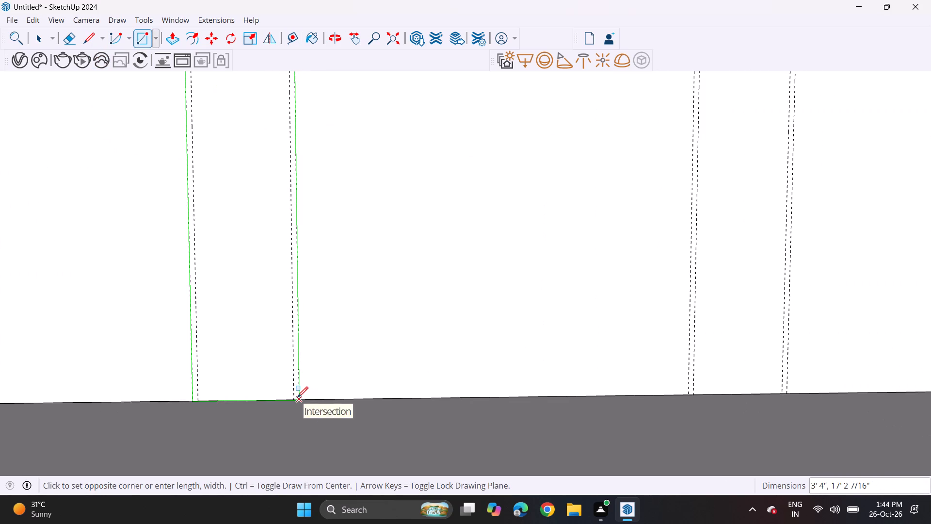
click(297, 397)
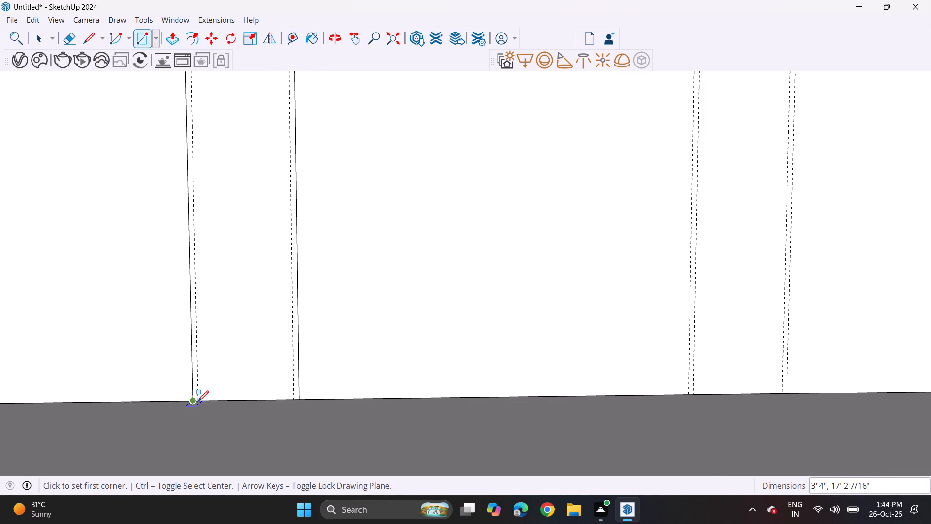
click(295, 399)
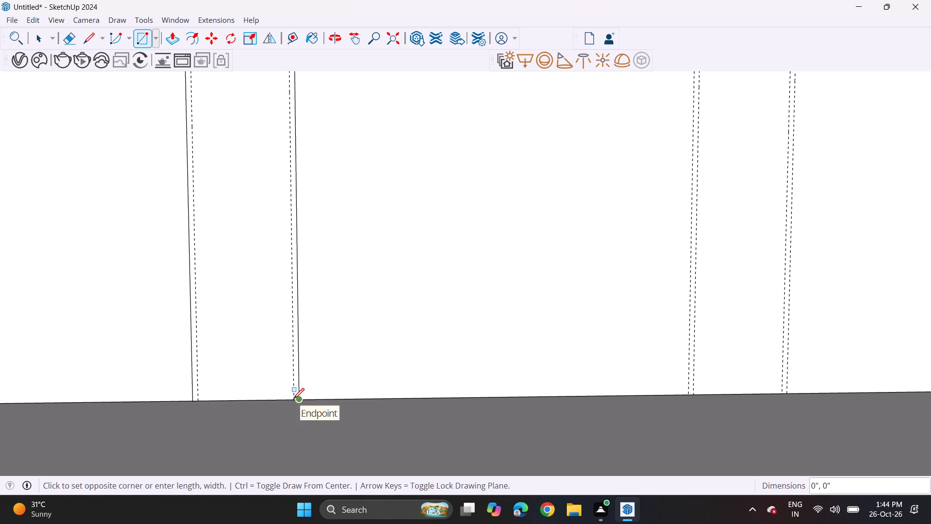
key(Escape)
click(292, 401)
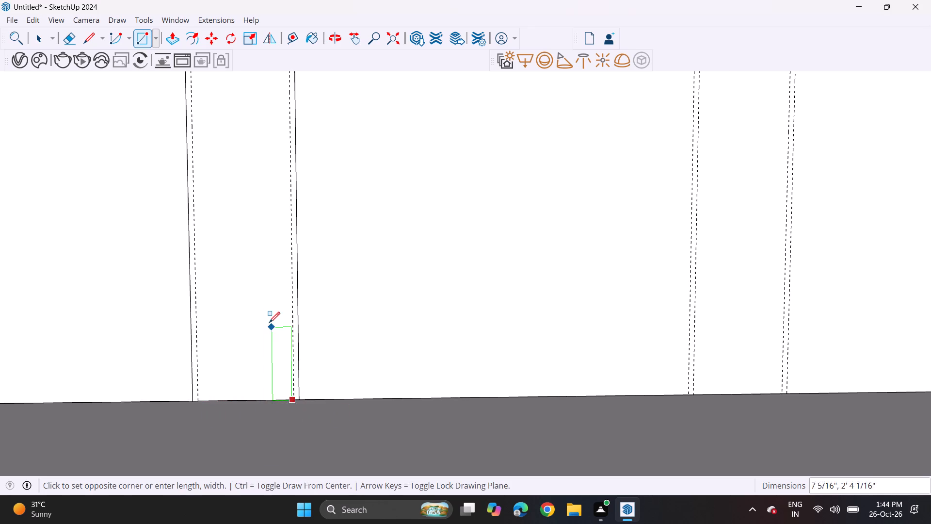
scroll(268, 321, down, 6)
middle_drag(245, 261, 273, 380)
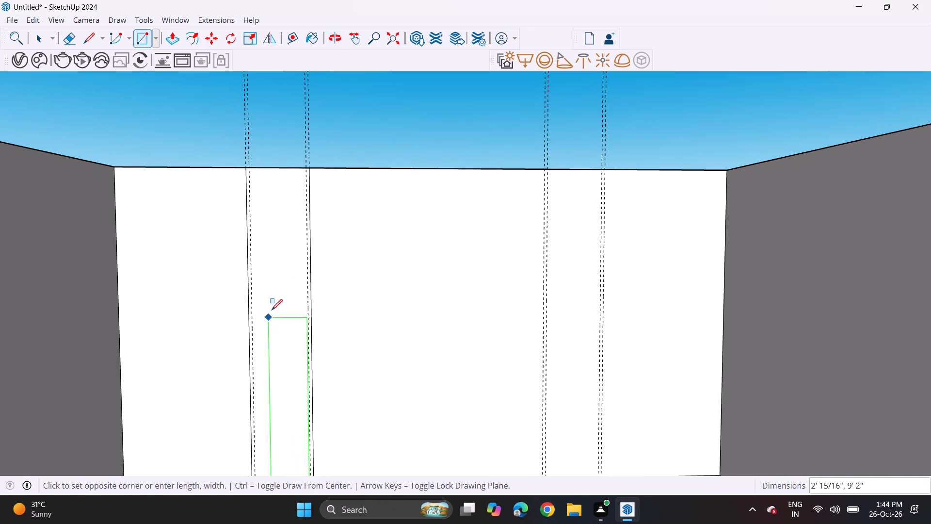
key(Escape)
Draw a full-height, 3' wide rectangle between the inner guides of the left strip, from the wall's top edge to the floor.
scroll(305, 178, up, 6)
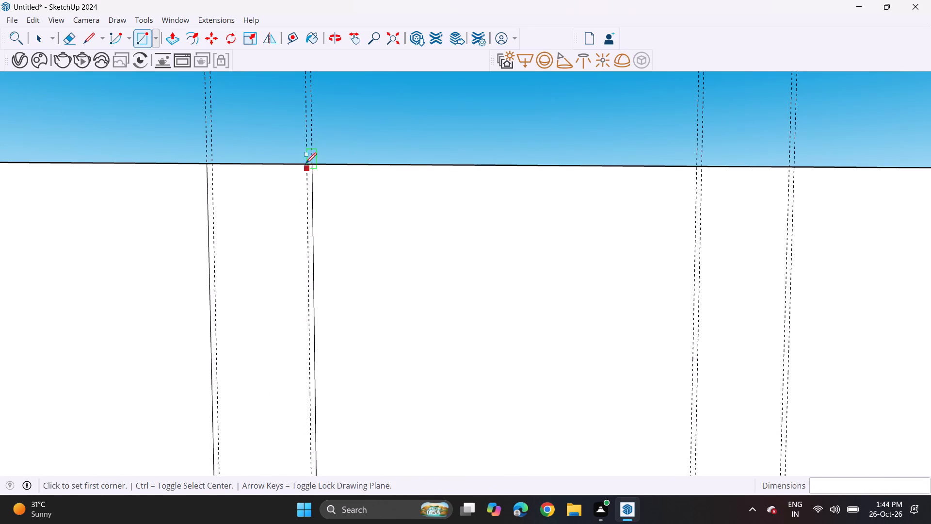
scroll(305, 163, up, 11)
click(310, 162)
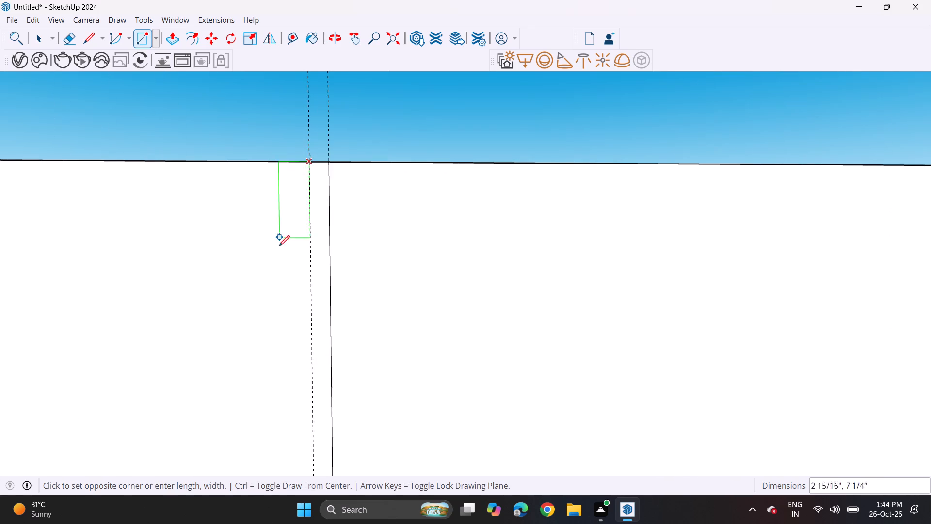
scroll(277, 263, down, 13)
scroll(254, 355, up, 1)
shift+middle_drag(245, 372, 269, 202)
scroll(271, 180, up, 1)
scroll(245, 227, down, 4)
scroll(221, 309, up, 1)
scroll(214, 326, down, 1)
shift+middle_drag(174, 455, 175, 415)
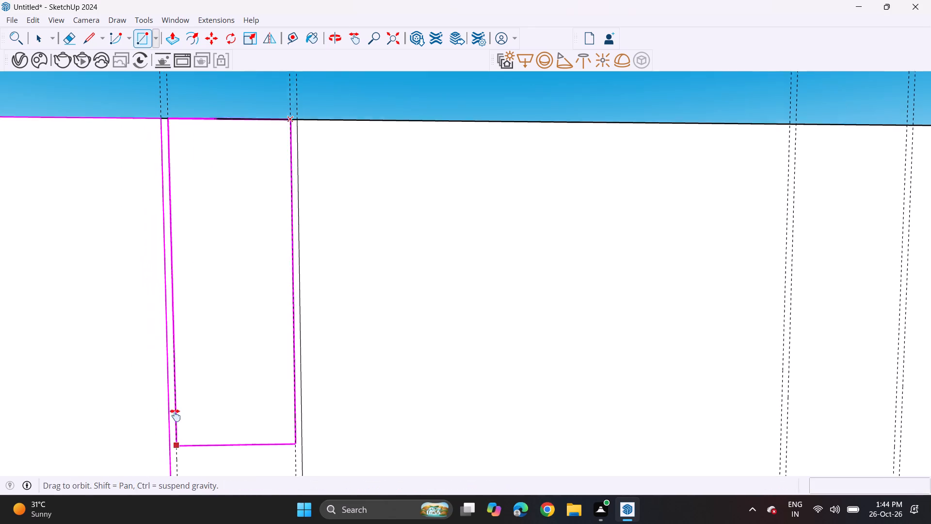
shift+middle_drag(175, 415, 191, 207)
scroll(200, 368, down, 5)
middle_drag(202, 400, 205, 216)
scroll(203, 291, up, 6)
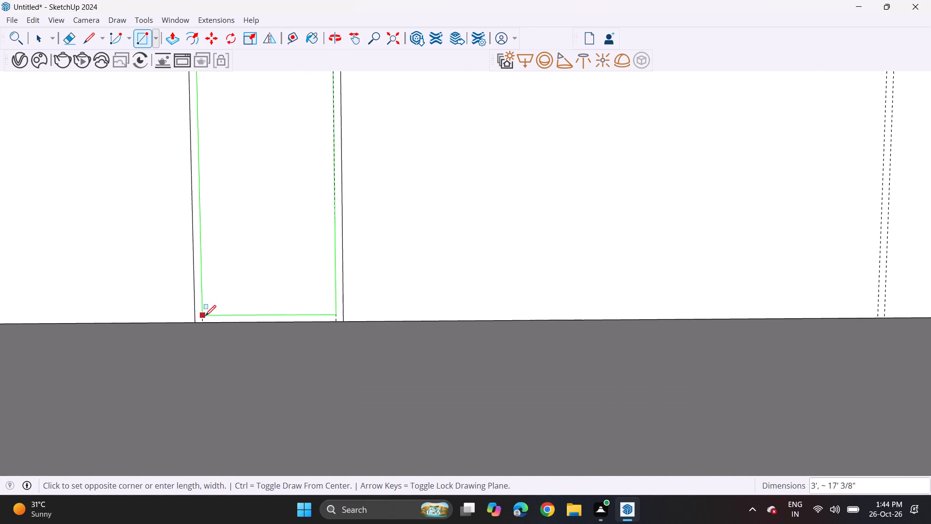
scroll(205, 316, up, 3)
click(203, 321)
Draw a 3' 4" by 17' 2 7/16" rectangle between the outermost guides of the right strip on the back wall.
scroll(287, 288, down, 2)
scroll(287, 288, up, 1)
scroll(287, 288, down, 5)
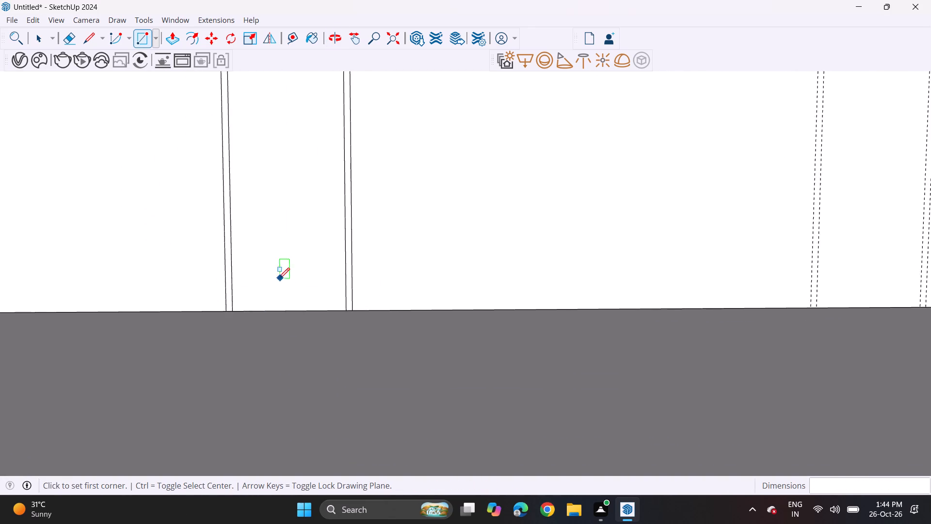
scroll(279, 278, down, 3)
scroll(277, 281, up, 1)
scroll(275, 283, down, 8)
shift+middle_drag(312, 269, 178, 365)
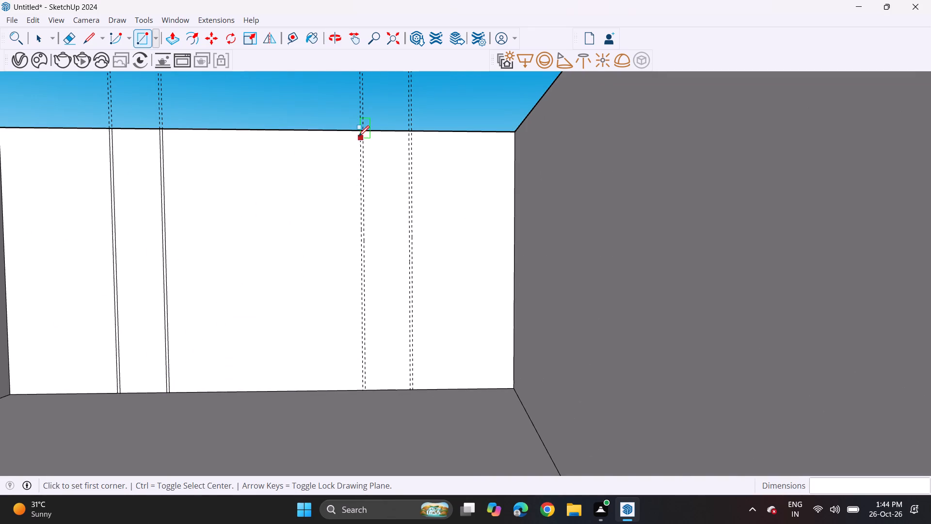
click(358, 130)
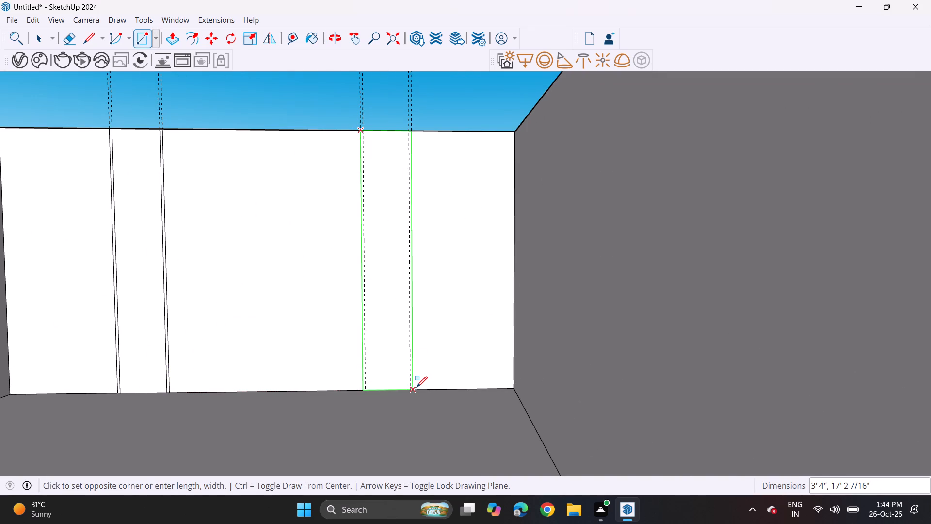
click(417, 387)
Draw a 3' by 17' 2 7/16" rectangle between the inner guides of the right strip, from the floor to the wall's top edge.
scroll(367, 390, up, 10)
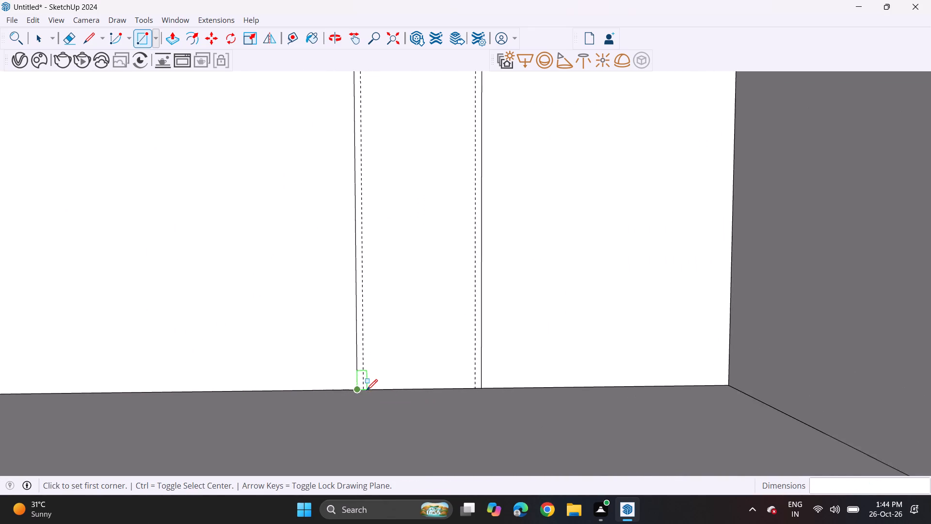
click(366, 393)
key(Escape)
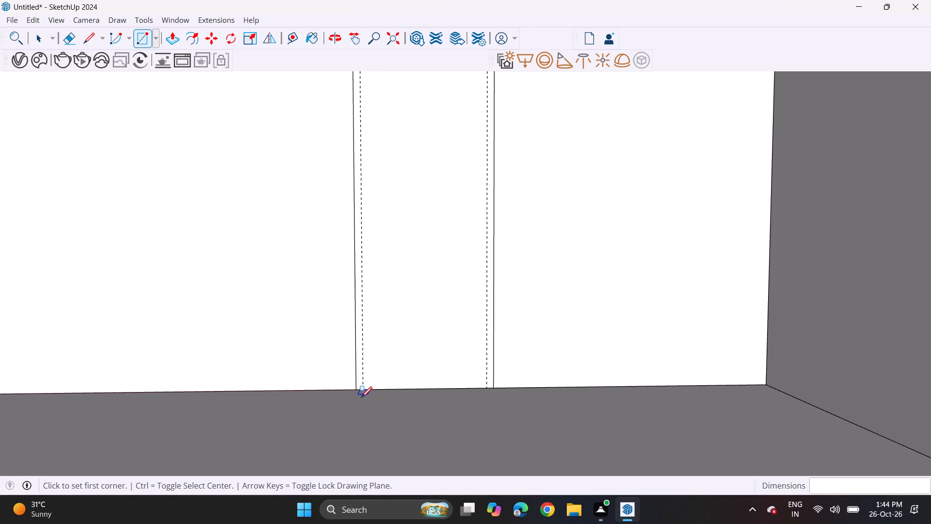
scroll(363, 391, up, 8)
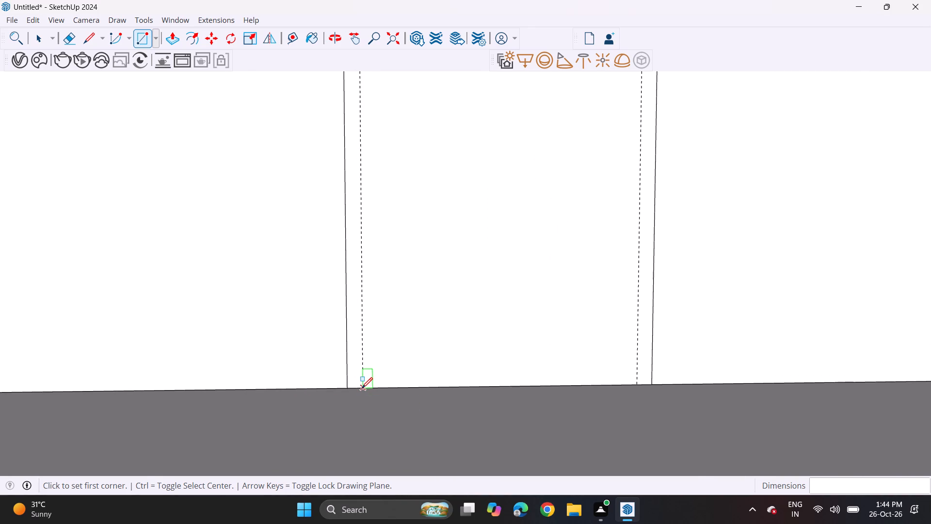
click(362, 388)
scroll(372, 290, down, 14)
scroll(371, 290, up, 1)
shift+middle_drag(370, 209, 329, 397)
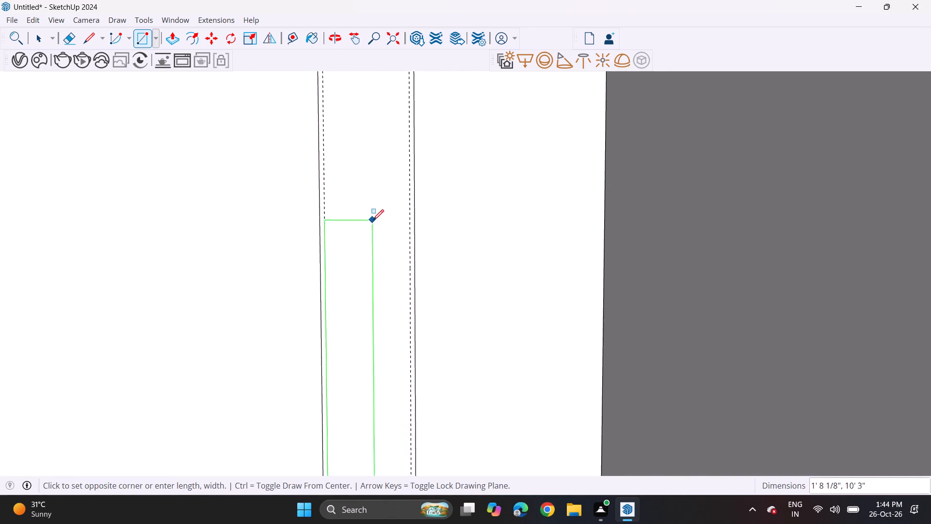
scroll(373, 220, down, 4)
shift+middle_drag(372, 188, 368, 305)
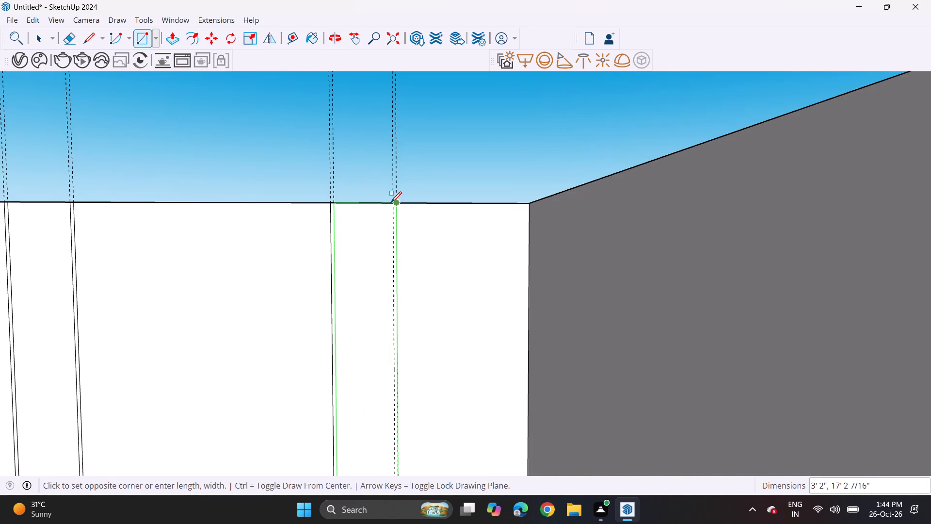
scroll(391, 202, up, 8)
scroll(391, 202, down, 1)
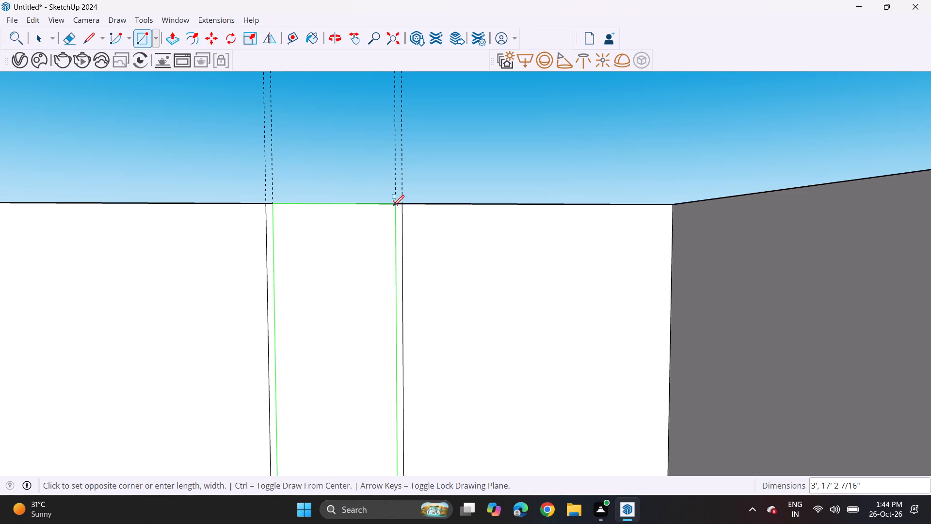
click(393, 206)
Copy the central back wall face with its edges about 43' sideways, outside the room beyond the right wall.
scroll(374, 227, down, 12)
scroll(313, 343, up, 1)
shift+middle_drag(322, 336, 434, 243)
scroll(434, 243, down, 2)
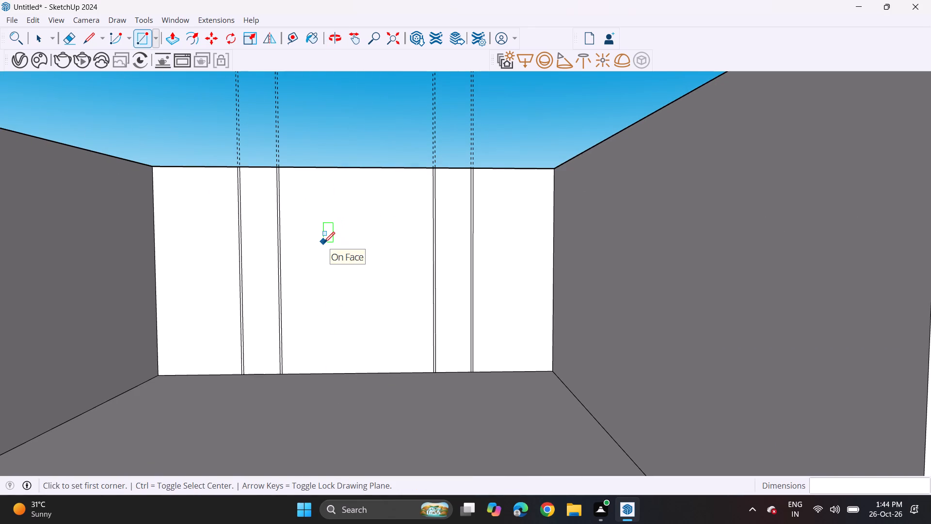
key(space)
double_click(327, 256)
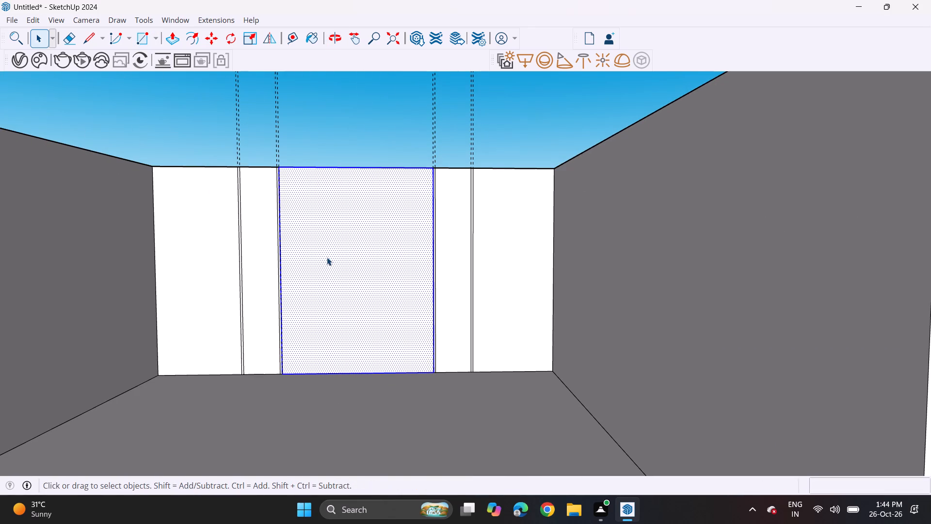
key(m)
click(288, 377)
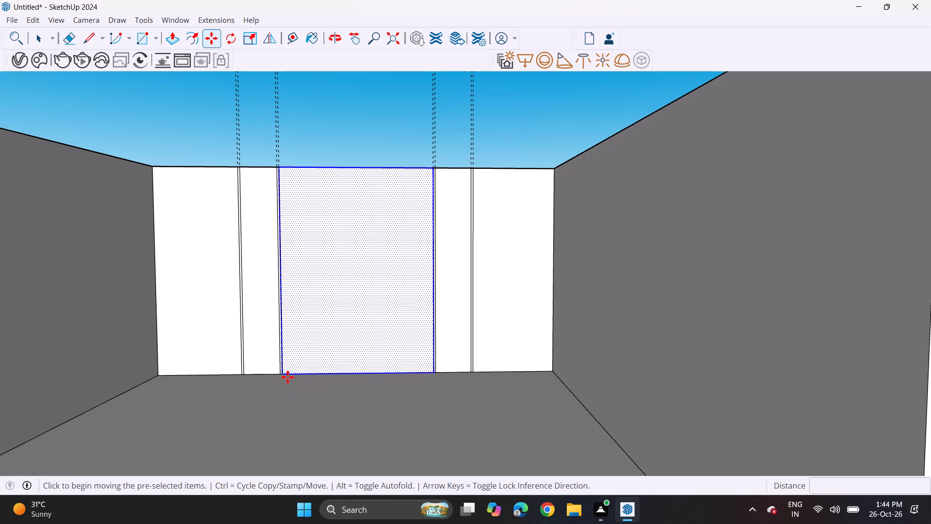
scroll(335, 339, down, 4)
scroll(328, 340, up, 1)
shift+middle_drag(319, 340, 72, 341)
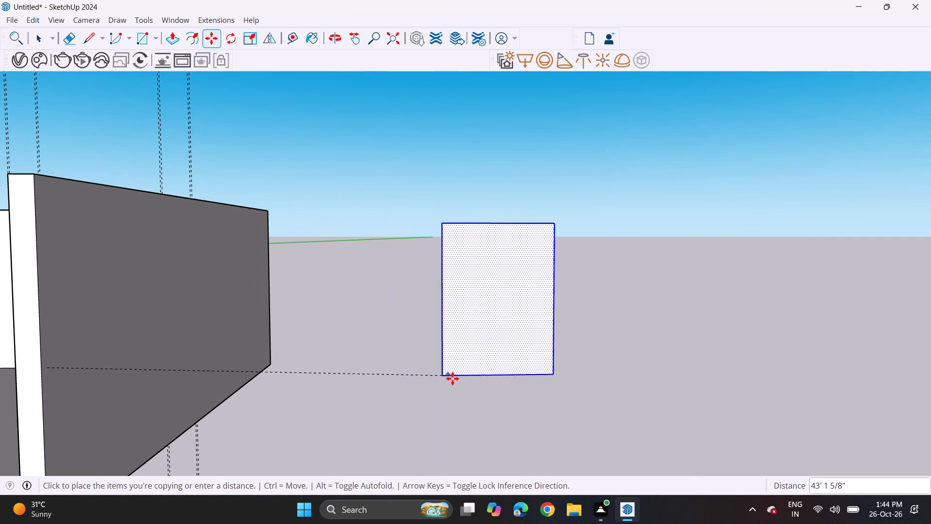
click(456, 365)
Push/pull the back face of the copied wall panel outward by about 5 7/8" to give it thickness.
scroll(500, 328, up, 1)
middle_drag(496, 327, 111, 357)
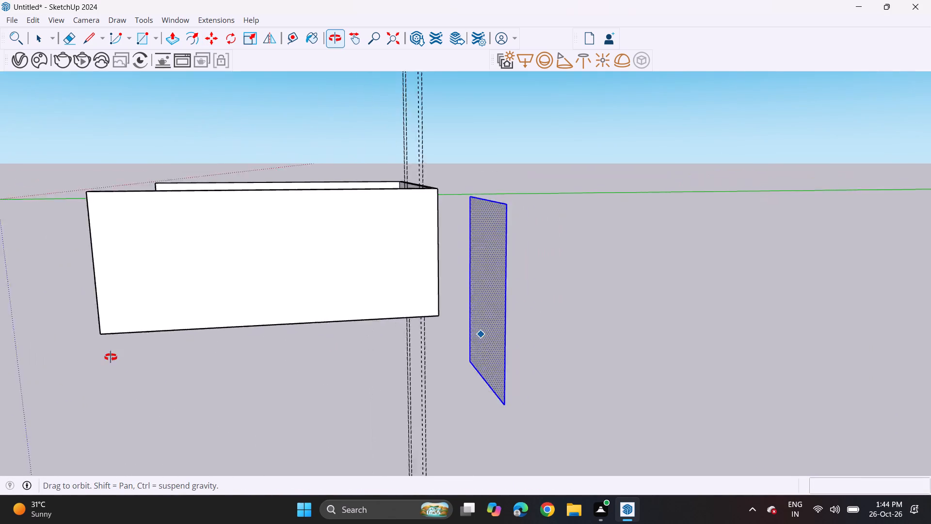
middle_drag(111, 357, 102, 356)
click(179, 33)
middle_drag(427, 291, 463, 308)
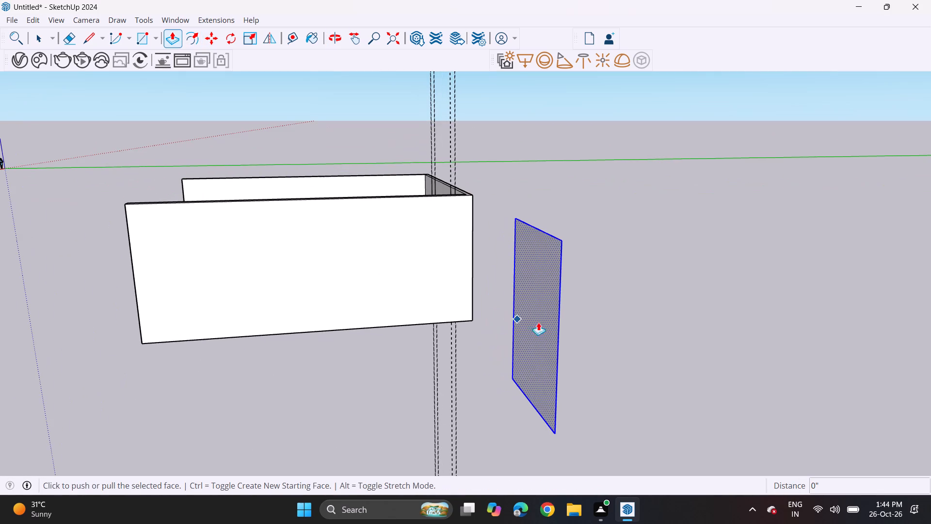
key(Escape)
click(533, 351)
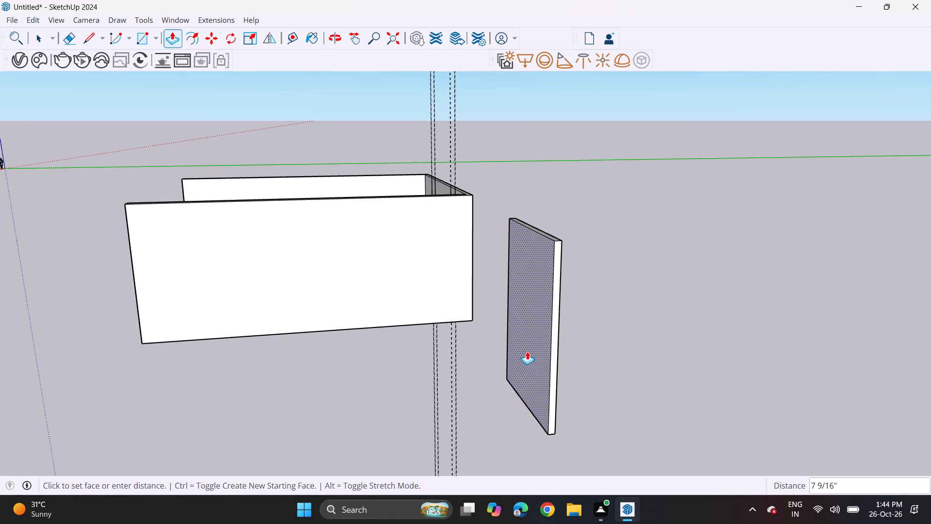
click(529, 352)
Place guides 1' inside the left and top edges of the separate panel's front face.
middle_drag(461, 317, 521, 314)
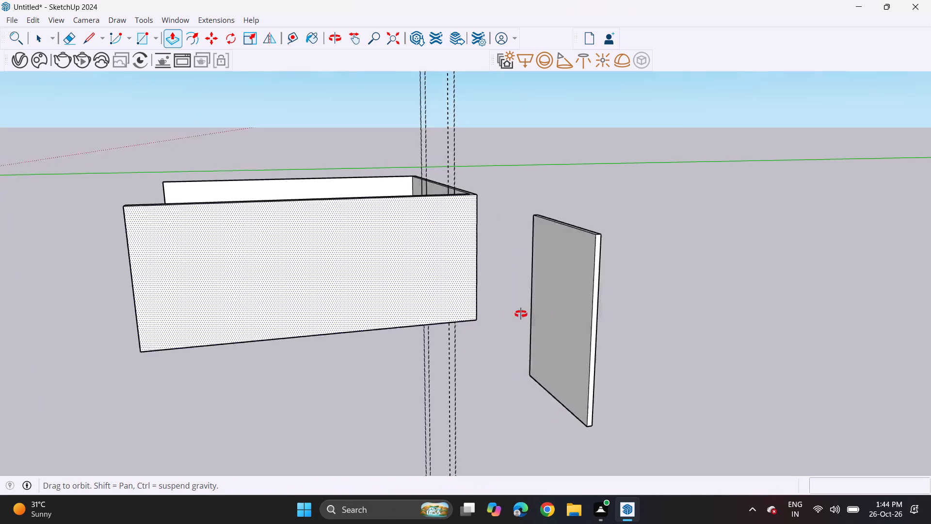
middle_drag(521, 314, 697, 284)
shift+middle_drag(673, 283, 430, 314)
middle_drag(368, 319, 488, 308)
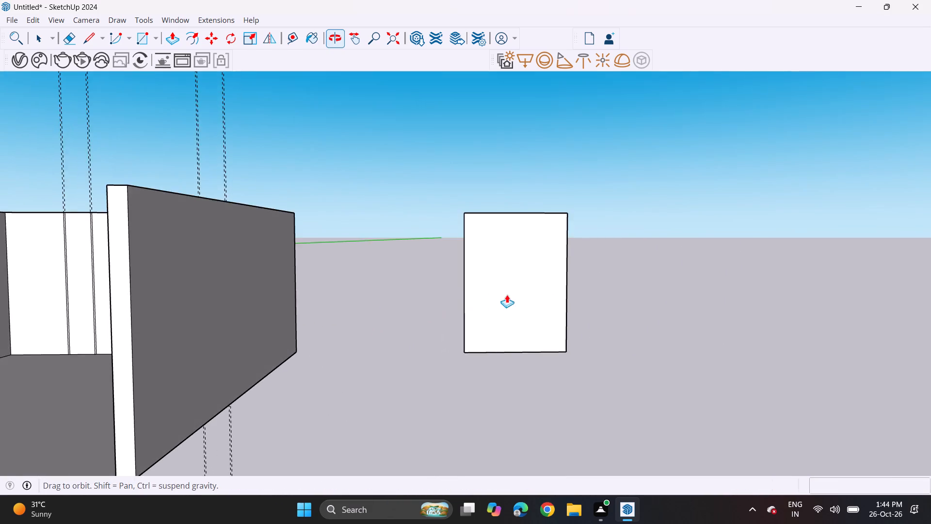
shift+middle_drag(506, 295, 360, 318)
middle_drag(367, 317, 374, 308)
scroll(367, 295, up, 5)
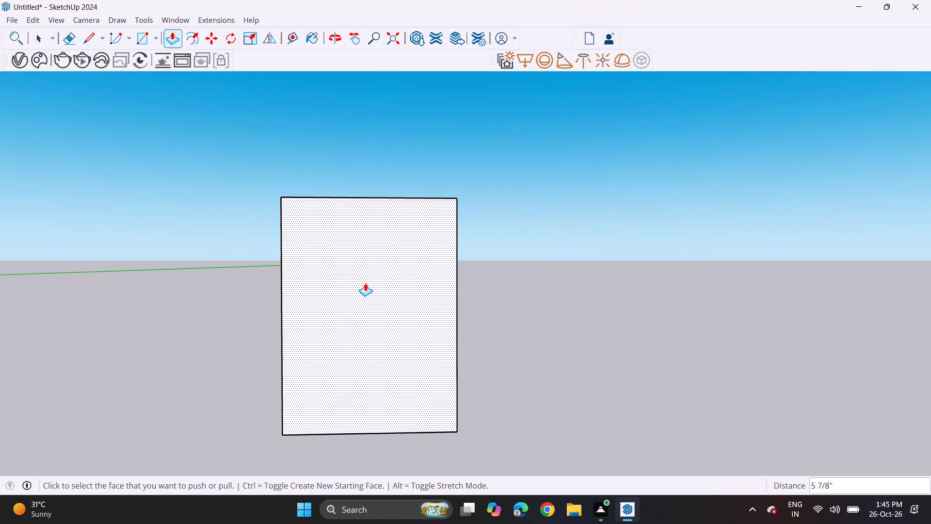
scroll(346, 259, up, 2)
scroll(330, 232, down, 2)
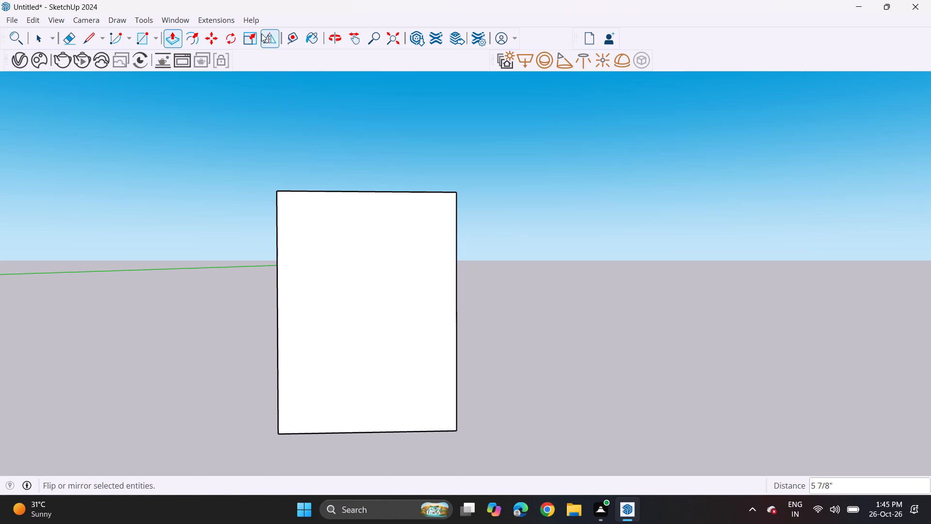
click(284, 37)
scroll(303, 301, up, 3)
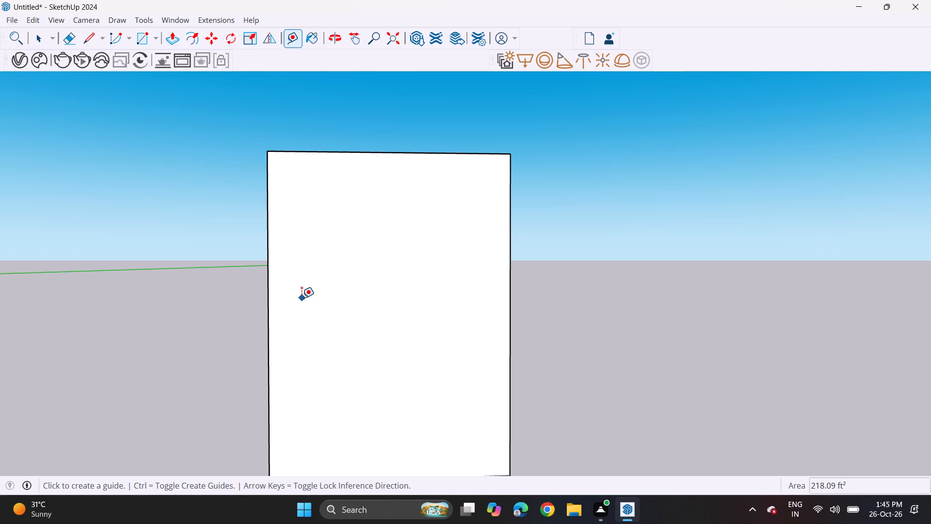
click(266, 286)
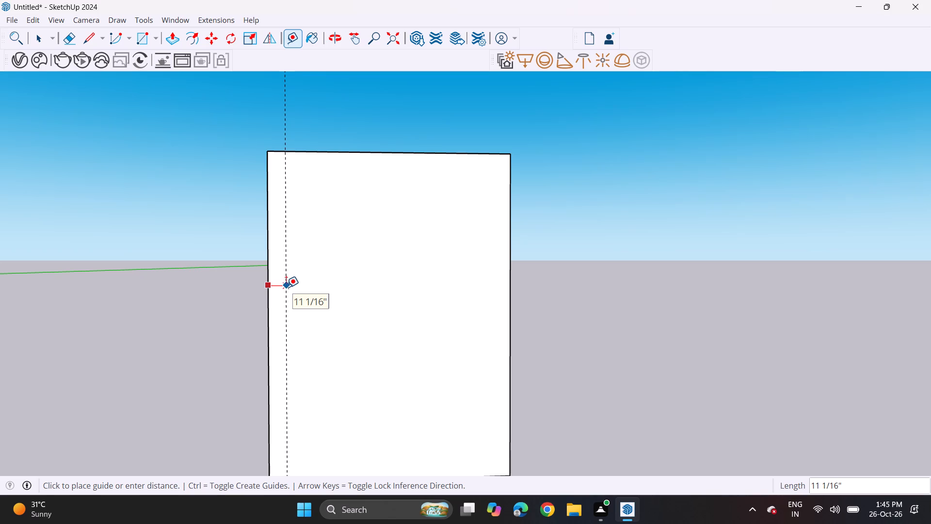
text(1')
key(Return)
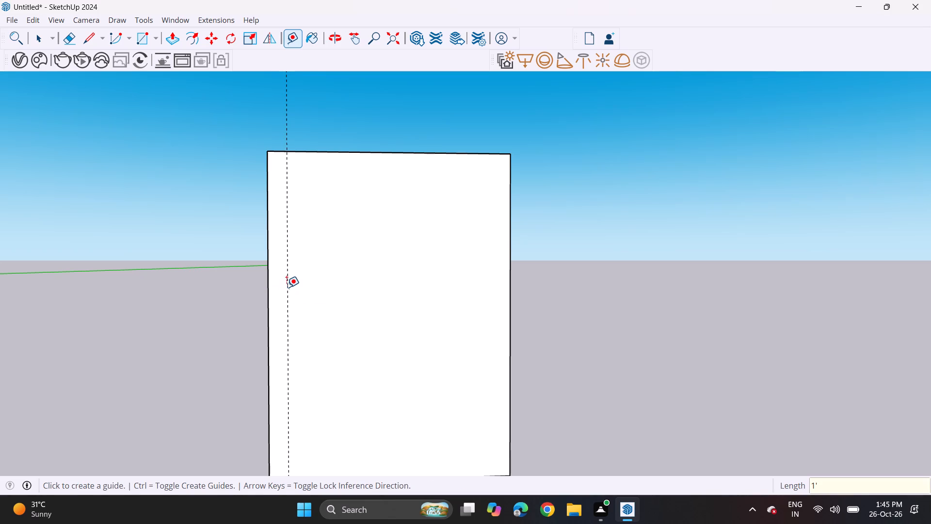
click(382, 152)
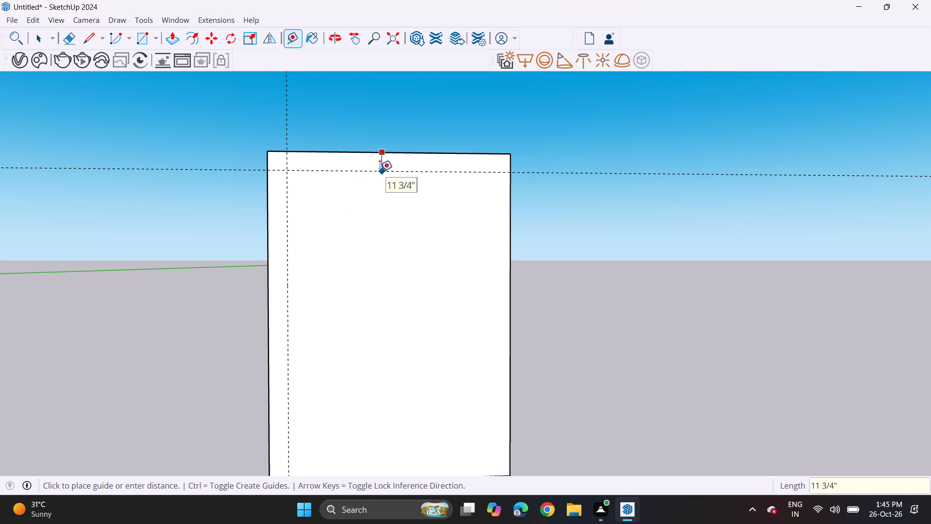
text(1')
key(Return)
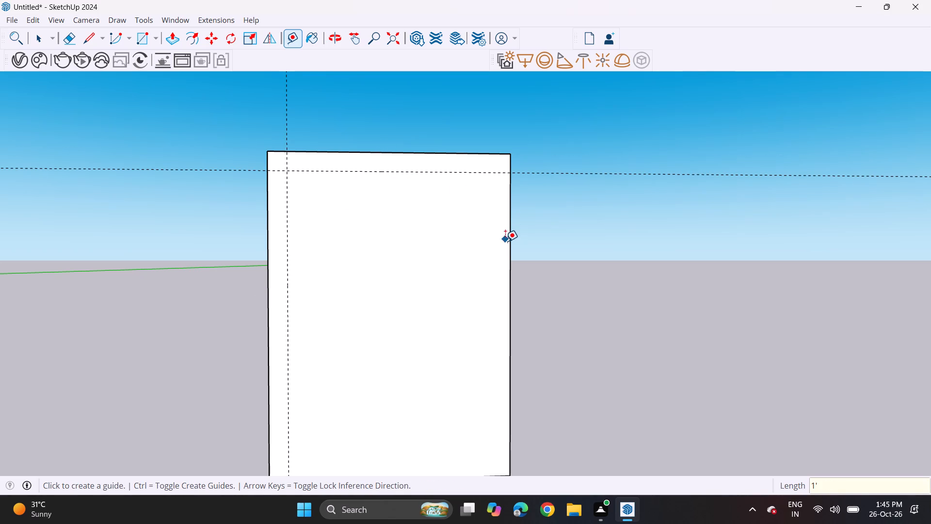
Place guides 1' inside the right and bottom edges of the panel's front face.
click(509, 246)
text(1')
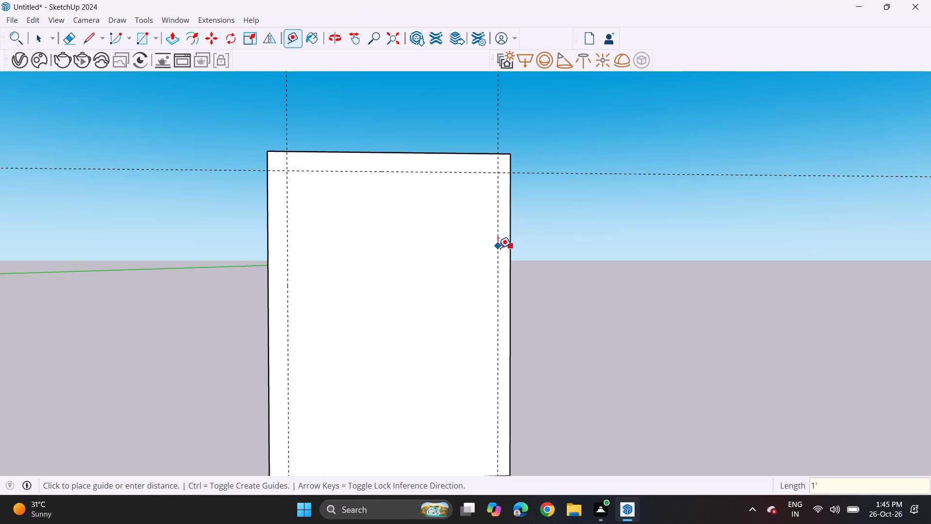
key(Return)
scroll(448, 296, down, 6)
scroll(422, 379, up, 3)
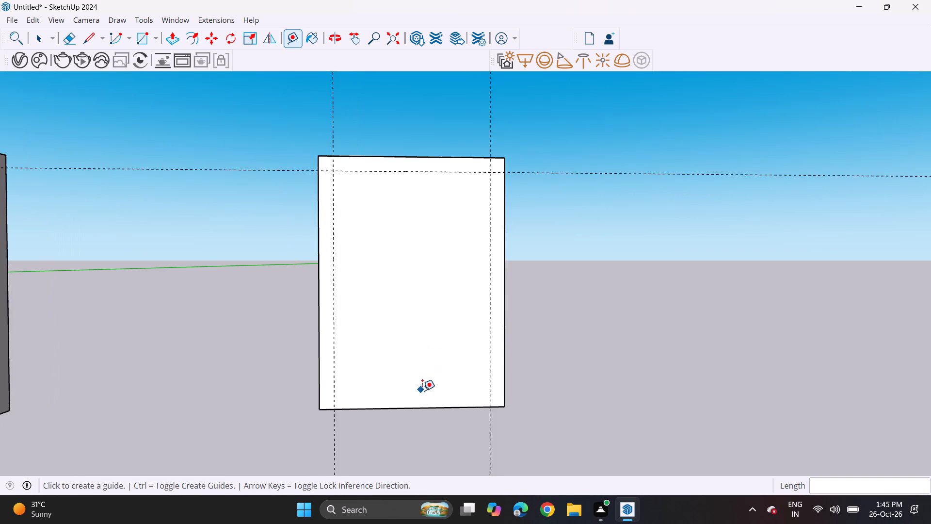
shift+middle_drag(422, 391, 385, 334)
shift+scroll(401, 377, up, 1)
click(385, 356)
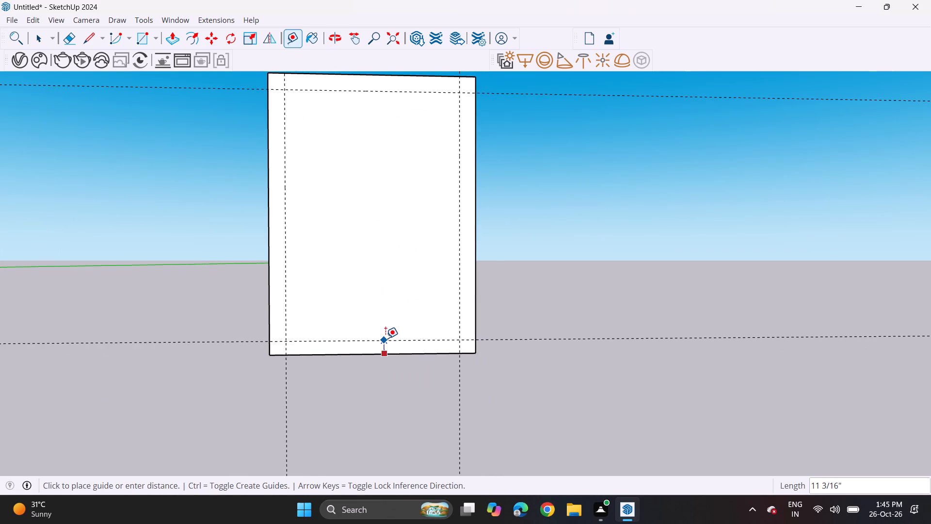
text(1')
key(Return)
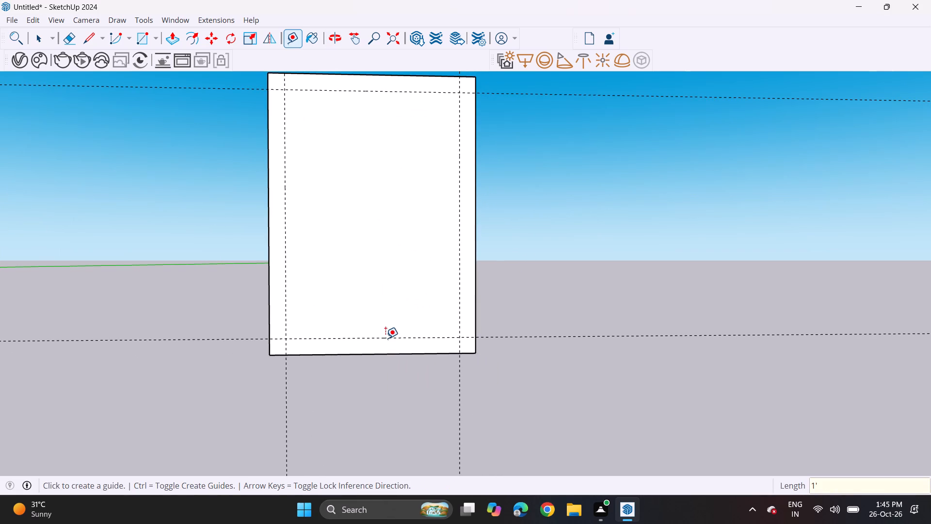
Add four horizontal guides down the panel at successive 3' spacings, starting from the upper inset guide.
click(353, 91)
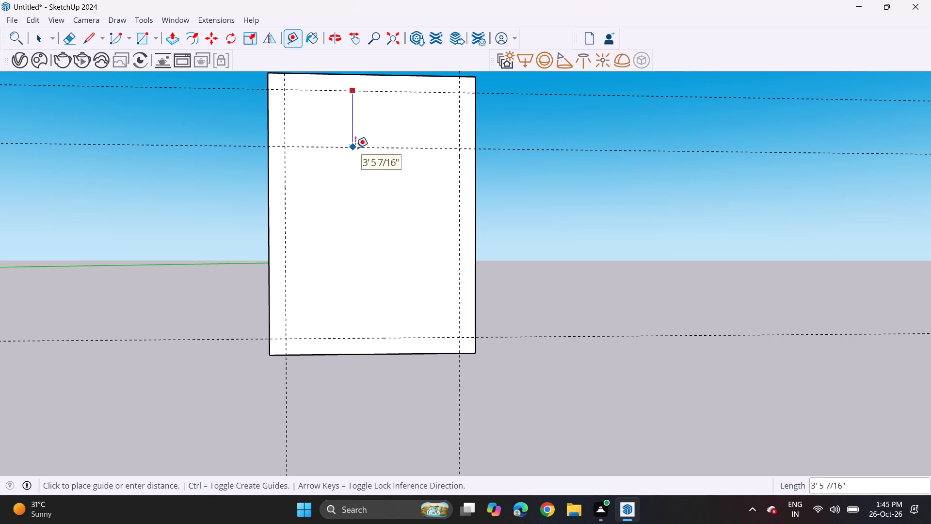
text(3')
key(Return)
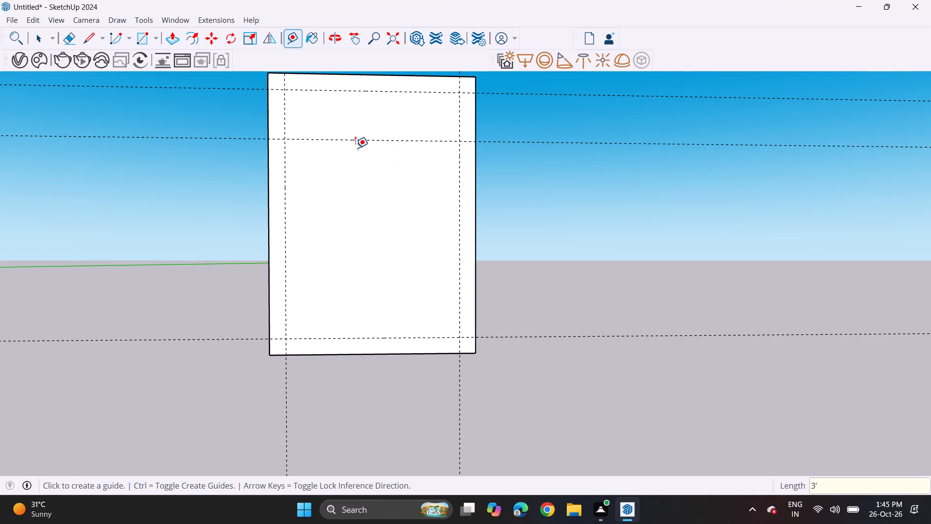
click(365, 137)
text(3')
key(Return)
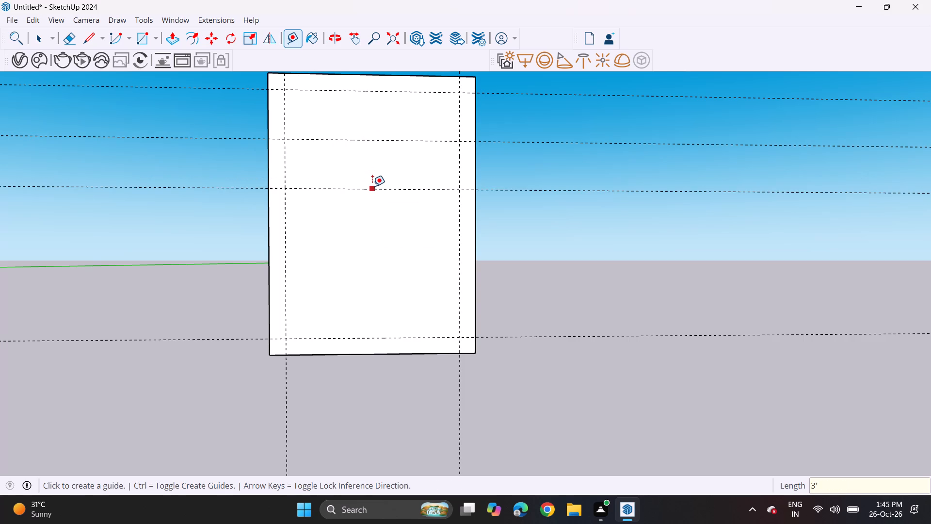
click(372, 186)
text(3')
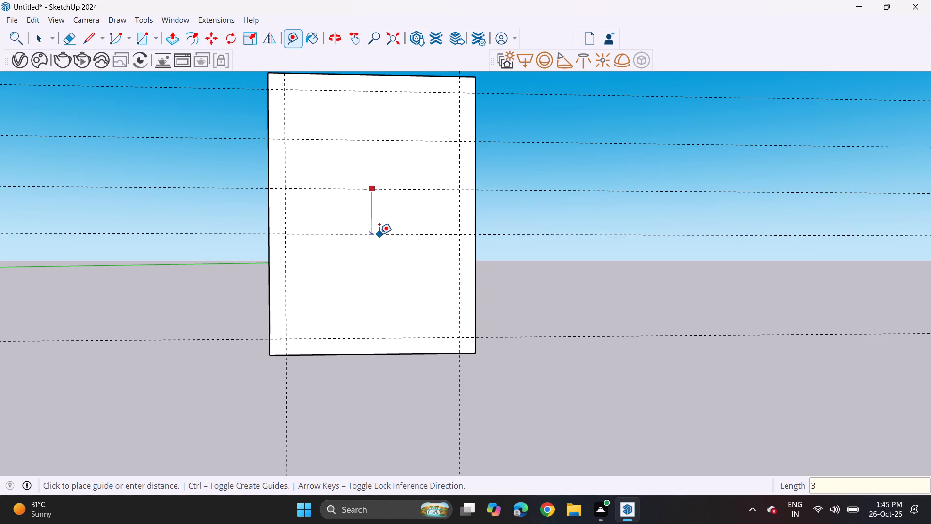
key(Return)
click(334, 236)
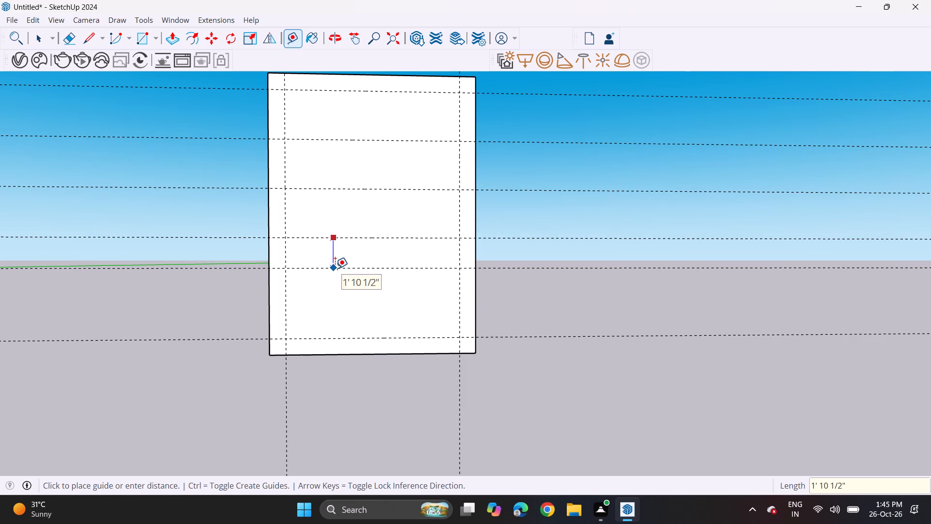
text(3')
key(Return)
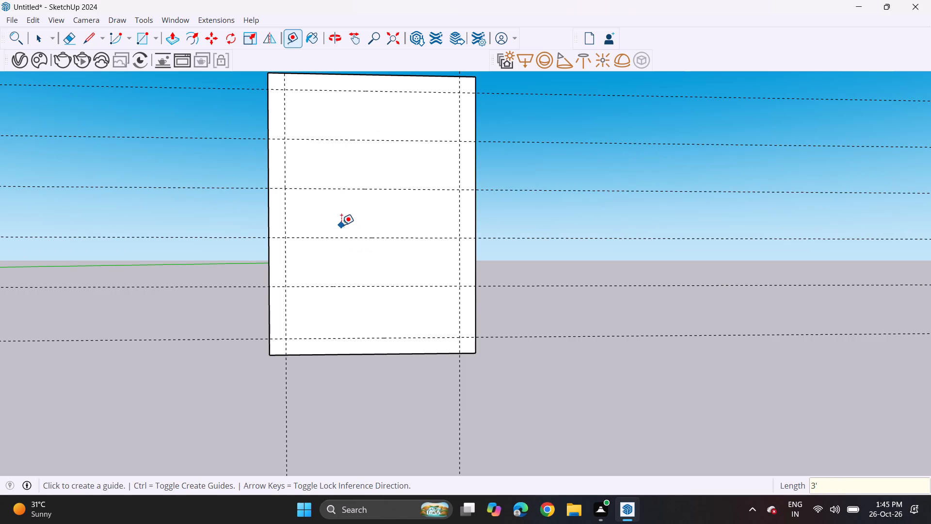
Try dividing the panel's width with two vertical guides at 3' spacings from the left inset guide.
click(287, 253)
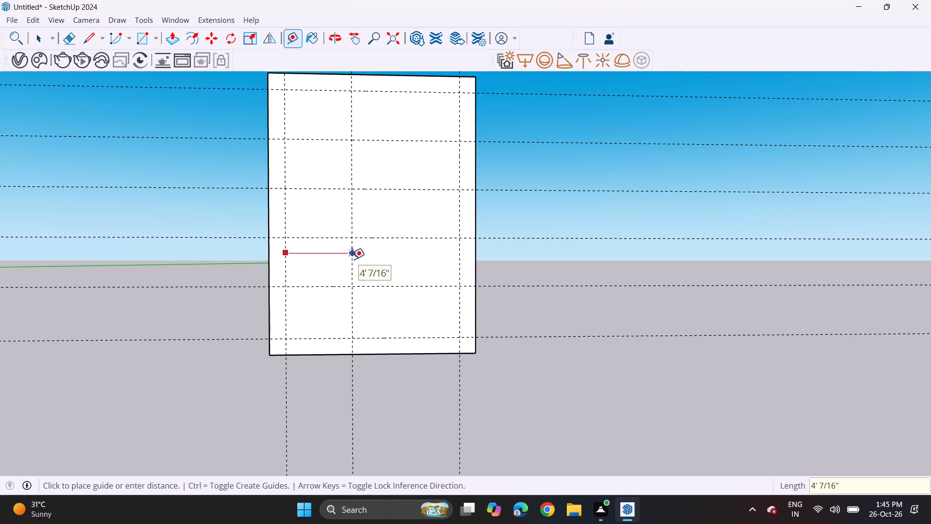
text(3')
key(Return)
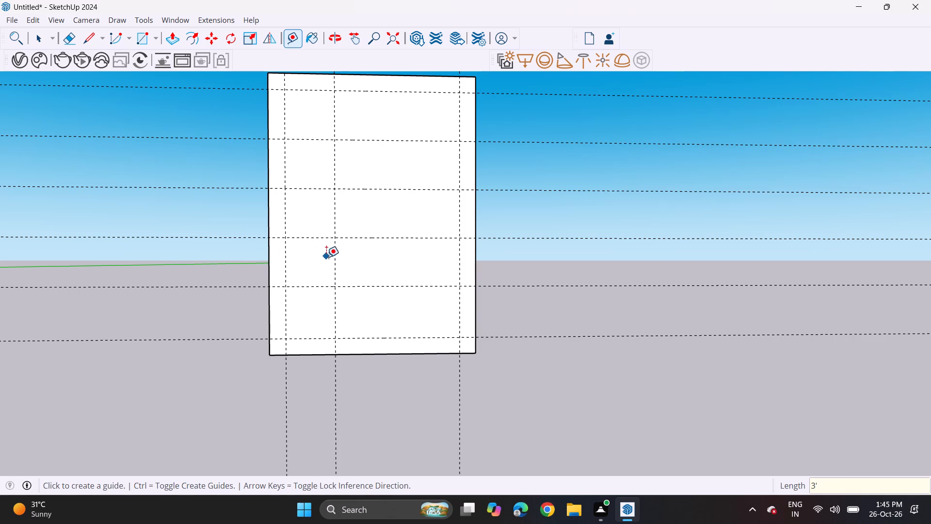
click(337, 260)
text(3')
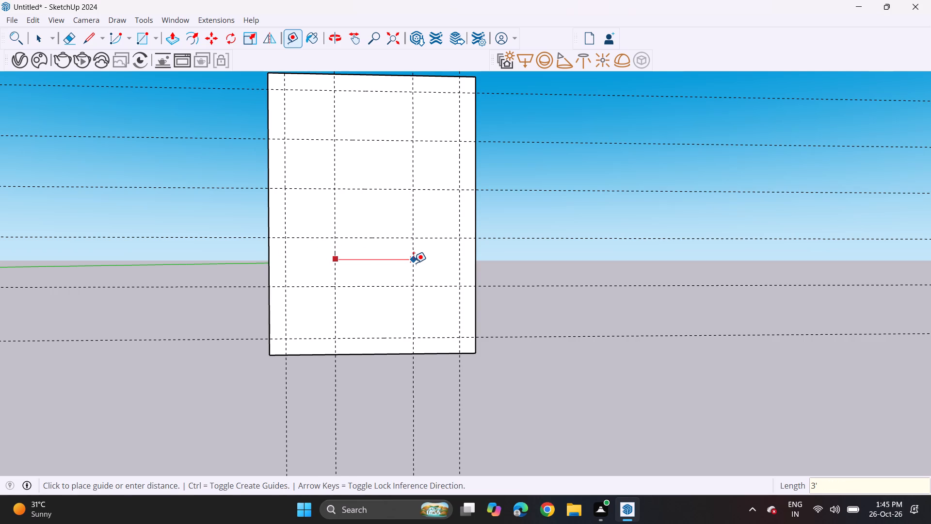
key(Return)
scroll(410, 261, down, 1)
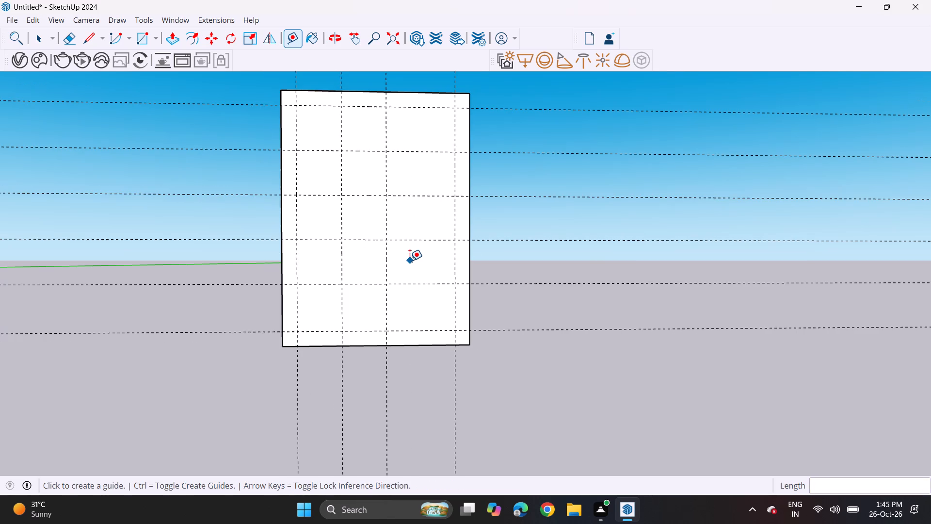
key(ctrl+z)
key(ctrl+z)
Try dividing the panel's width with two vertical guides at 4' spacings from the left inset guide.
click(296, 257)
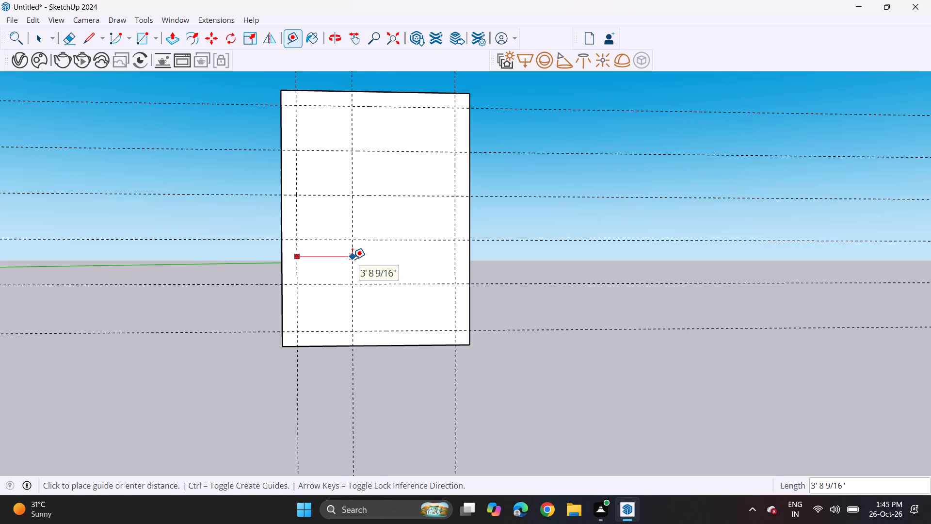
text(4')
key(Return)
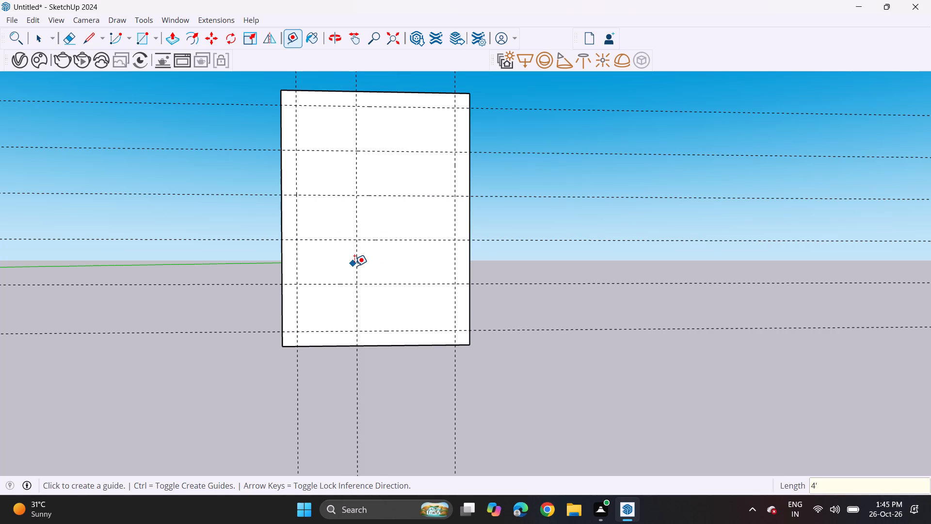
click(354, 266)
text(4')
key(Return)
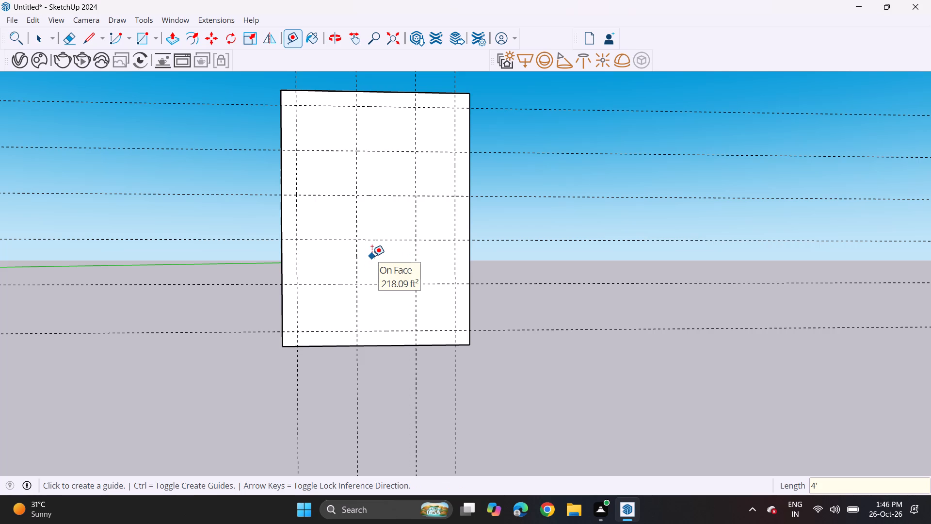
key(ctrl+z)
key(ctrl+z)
Add two vertical guides at successive 3' 5" spacings from the panel's left inset guide.
click(299, 250)
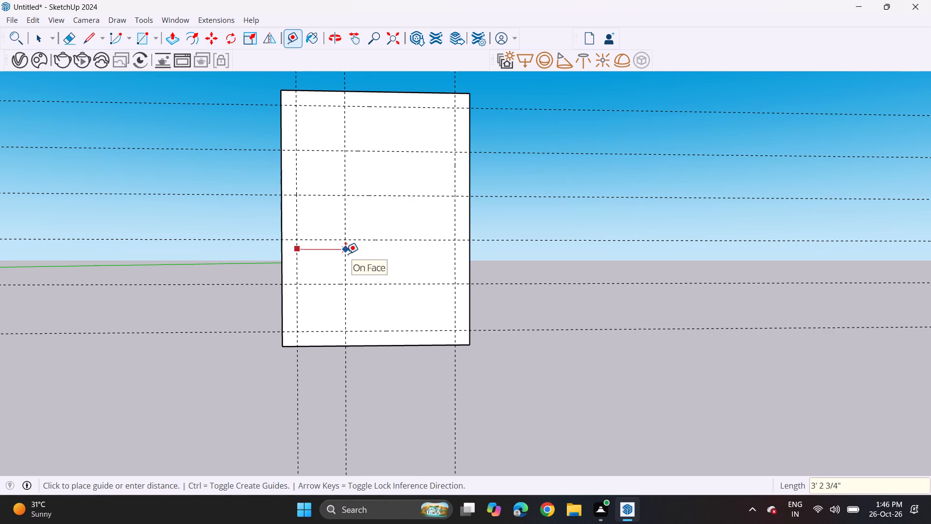
text(3'5)
key(Return)
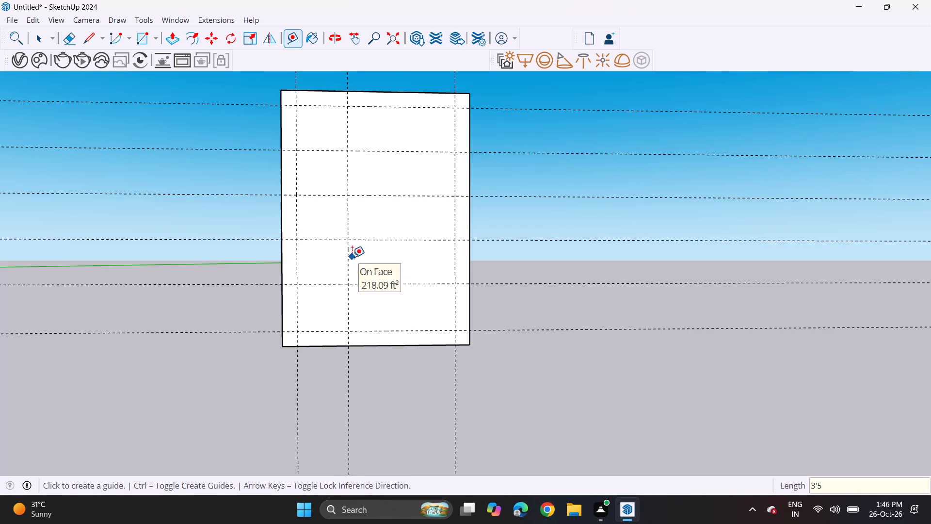
click(349, 256)
text(3'5)
key(Return)
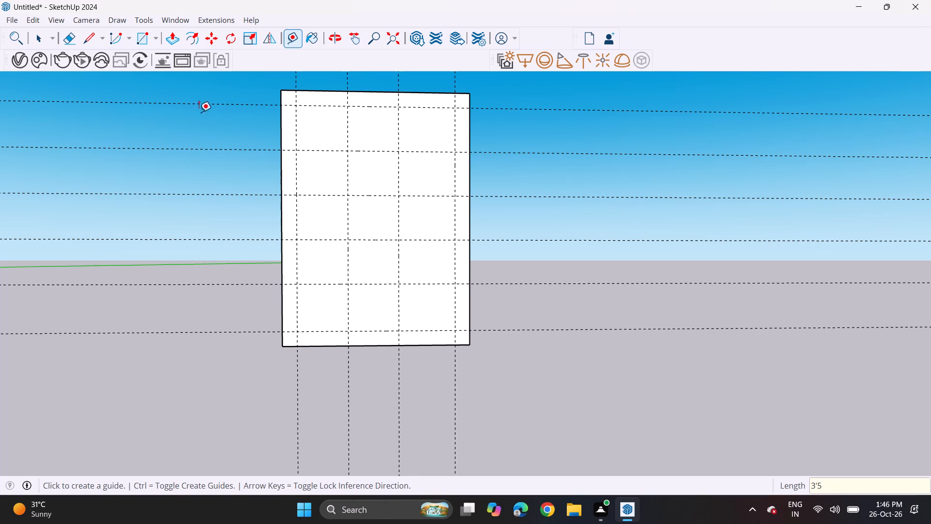
Draw a 3' 5" by 3' rectangle in the panel's top-left grid cell, between the guide intersections.
click(138, 44)
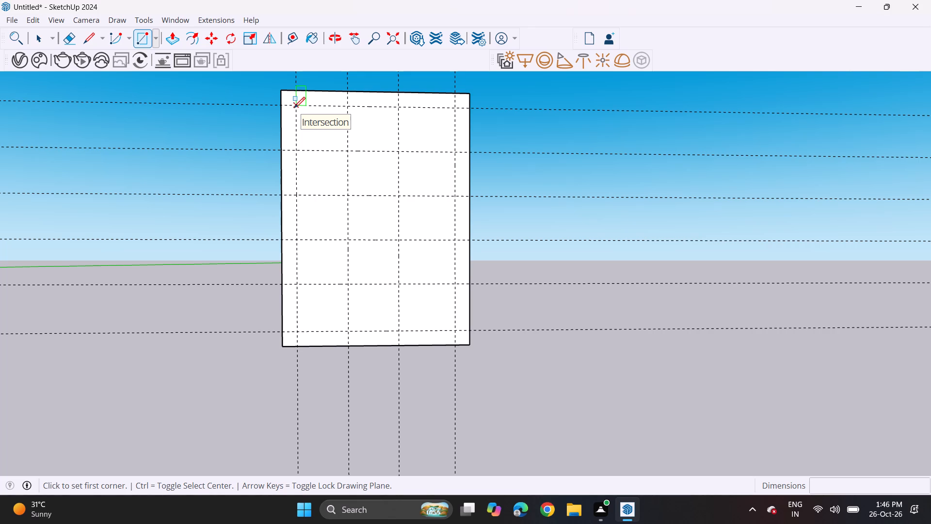
click(294, 108)
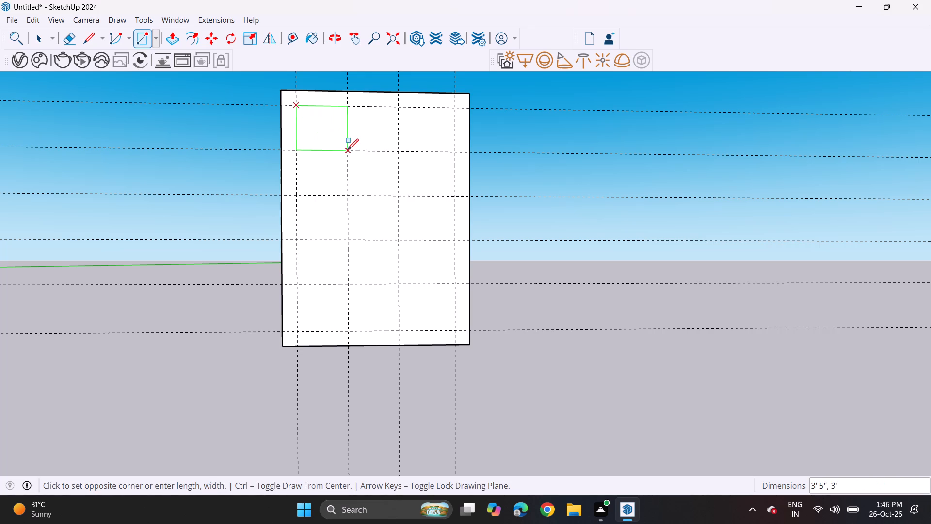
click(348, 150)
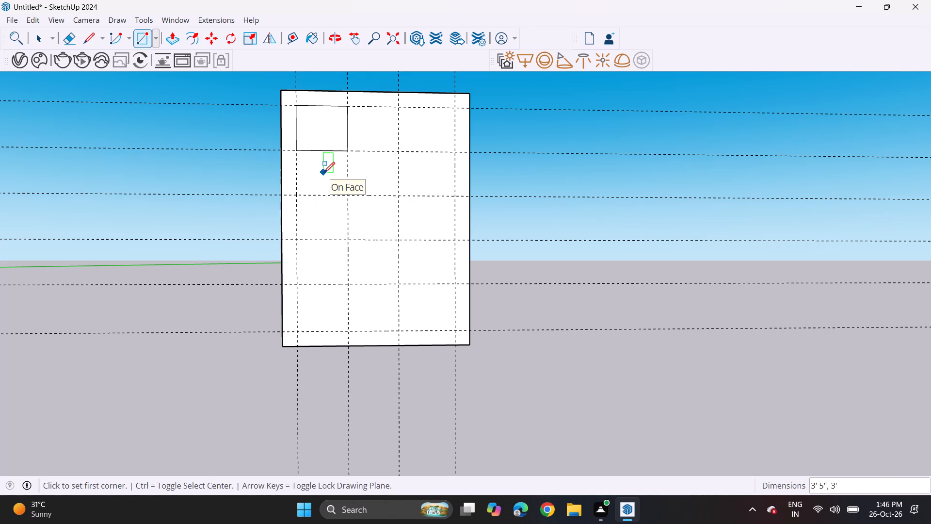
Undo the rectangle in the panel's top-left cell and the two vertical guides spaced 3' 5" apart.
key(ctrl+z)
key(ctrl+z)
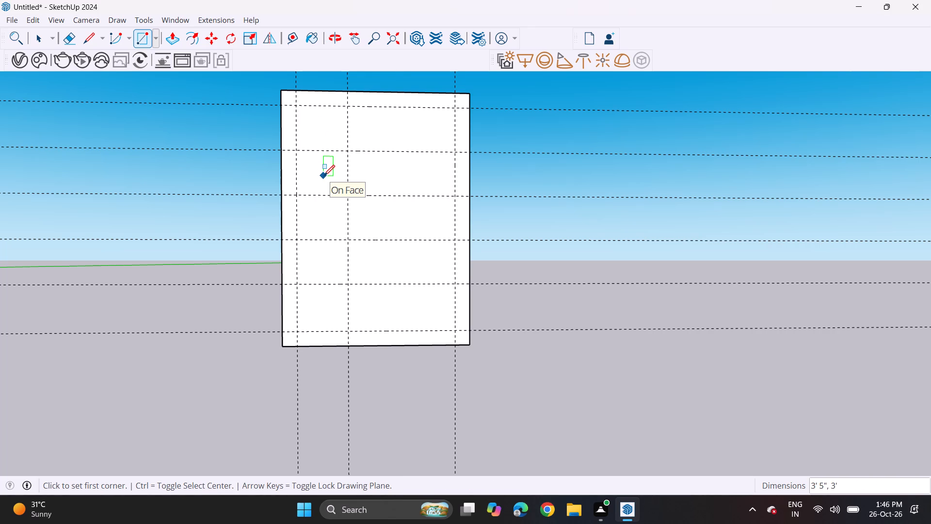
key(ctrl+z)
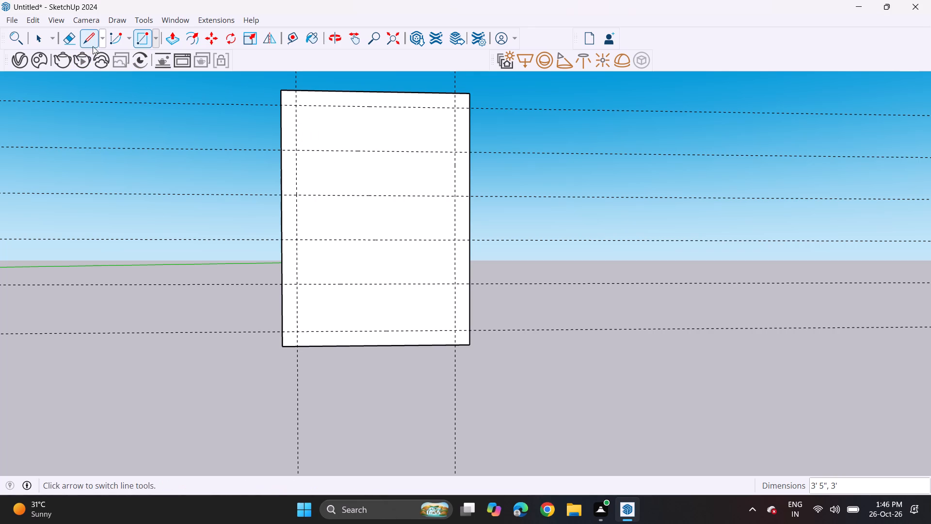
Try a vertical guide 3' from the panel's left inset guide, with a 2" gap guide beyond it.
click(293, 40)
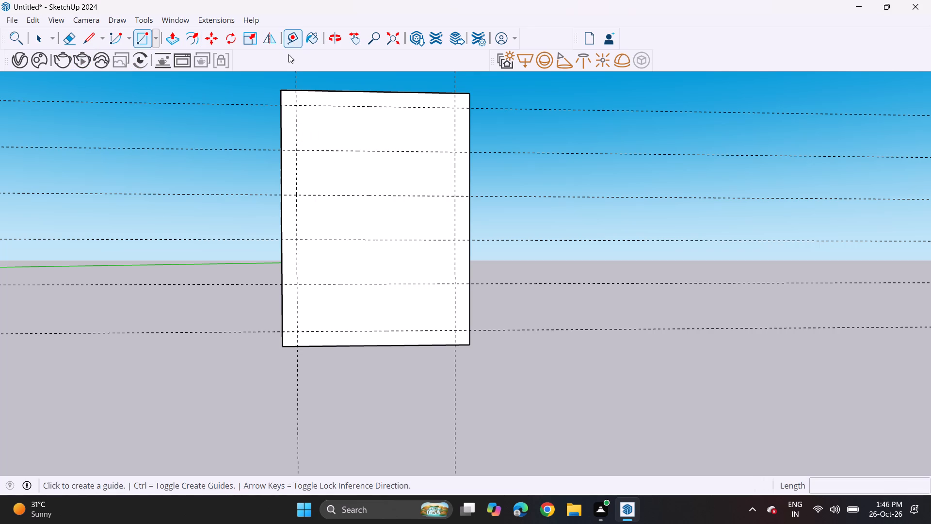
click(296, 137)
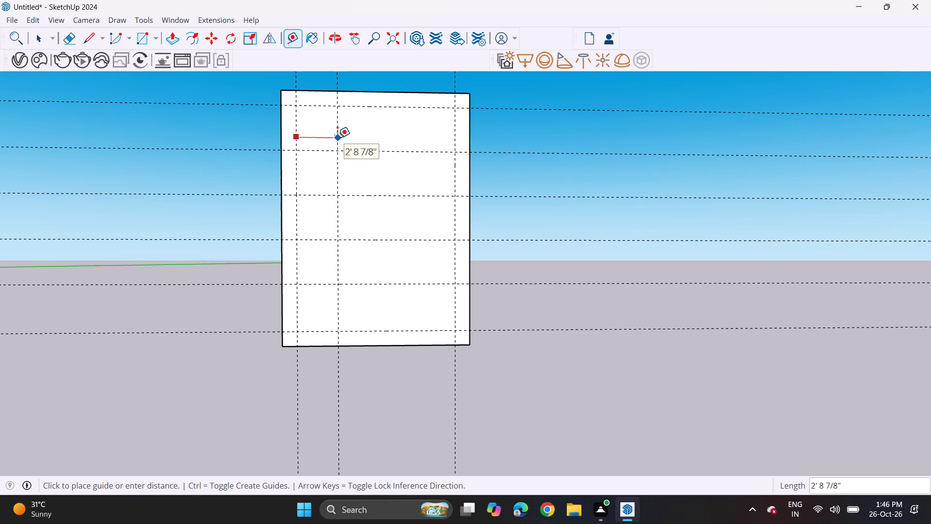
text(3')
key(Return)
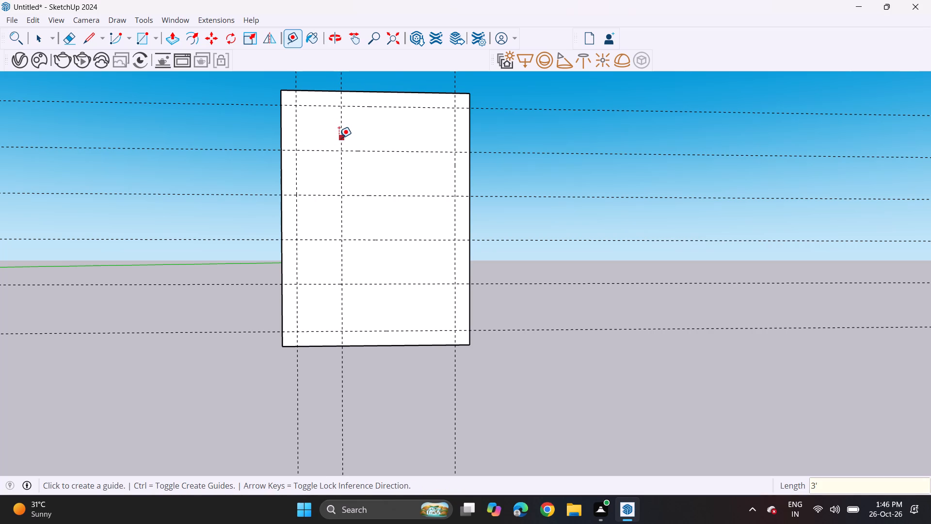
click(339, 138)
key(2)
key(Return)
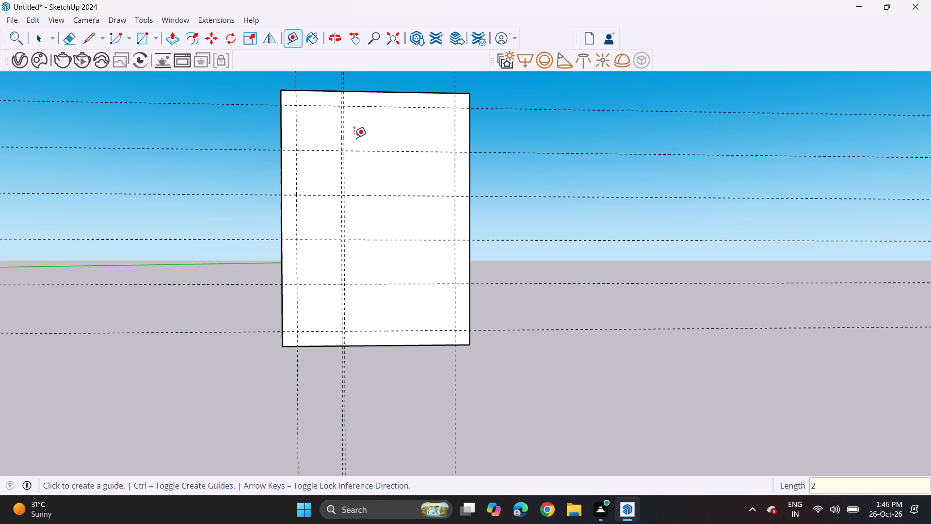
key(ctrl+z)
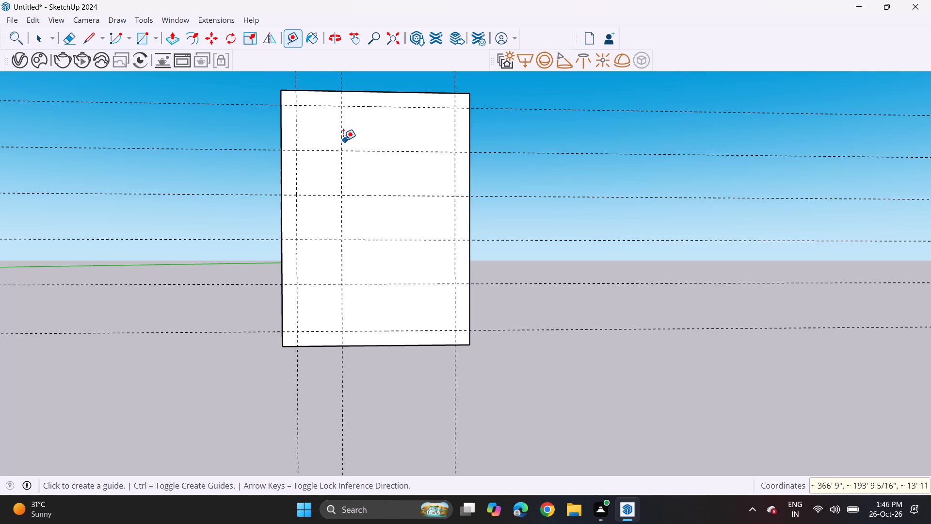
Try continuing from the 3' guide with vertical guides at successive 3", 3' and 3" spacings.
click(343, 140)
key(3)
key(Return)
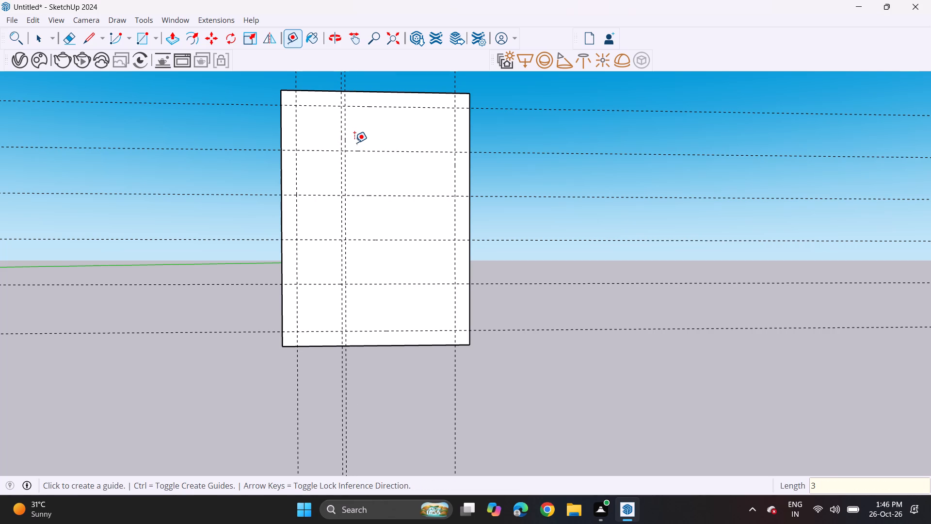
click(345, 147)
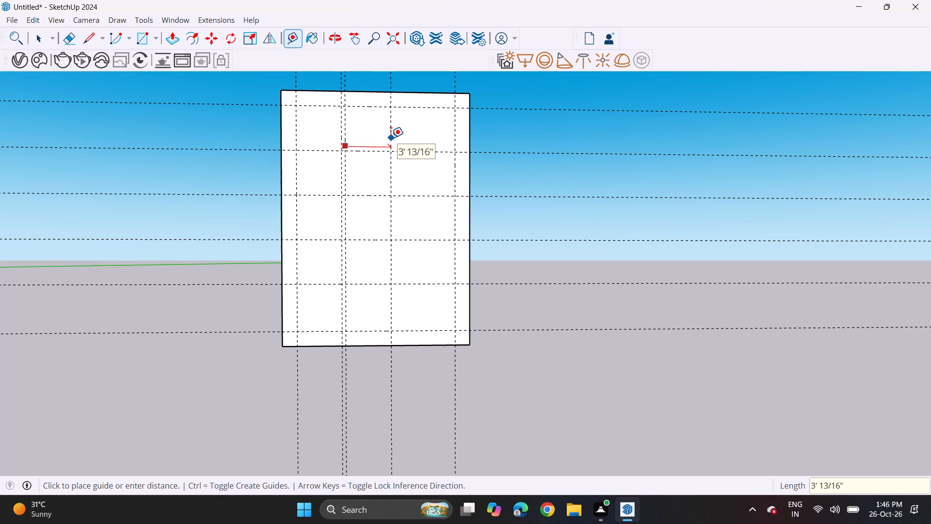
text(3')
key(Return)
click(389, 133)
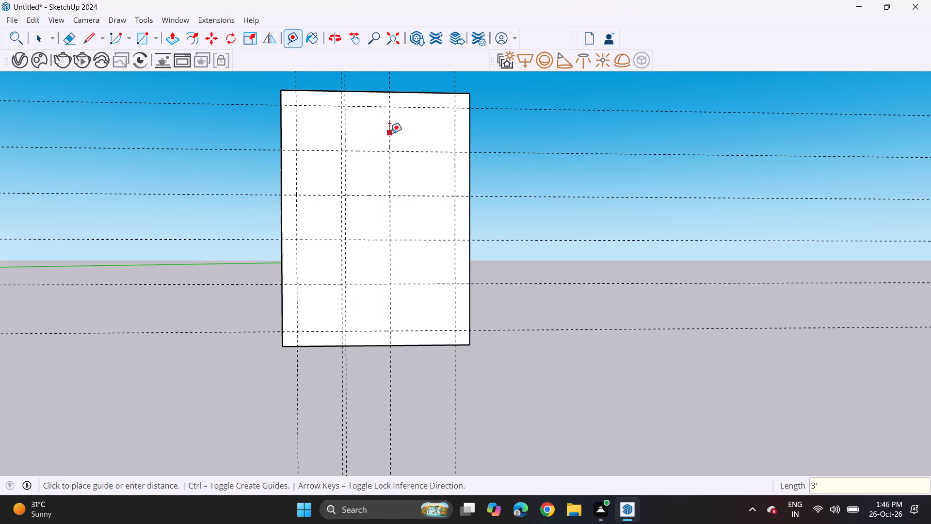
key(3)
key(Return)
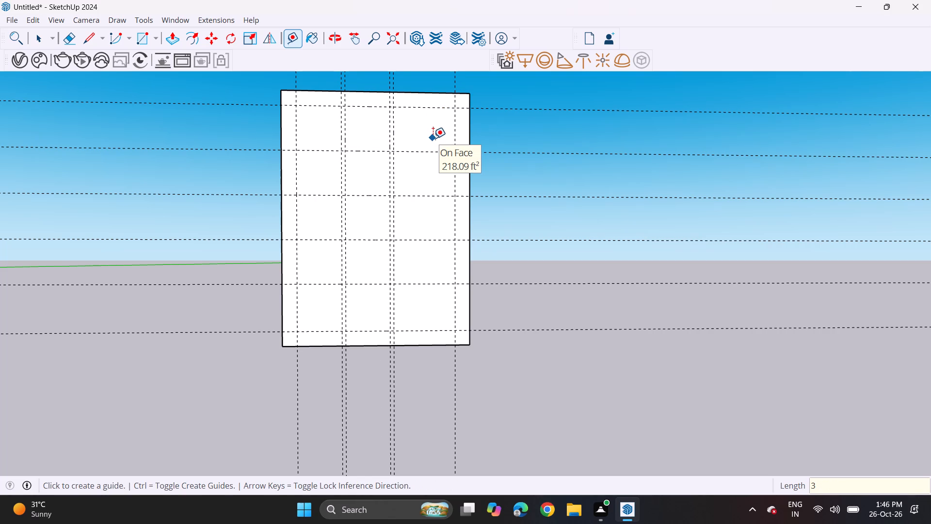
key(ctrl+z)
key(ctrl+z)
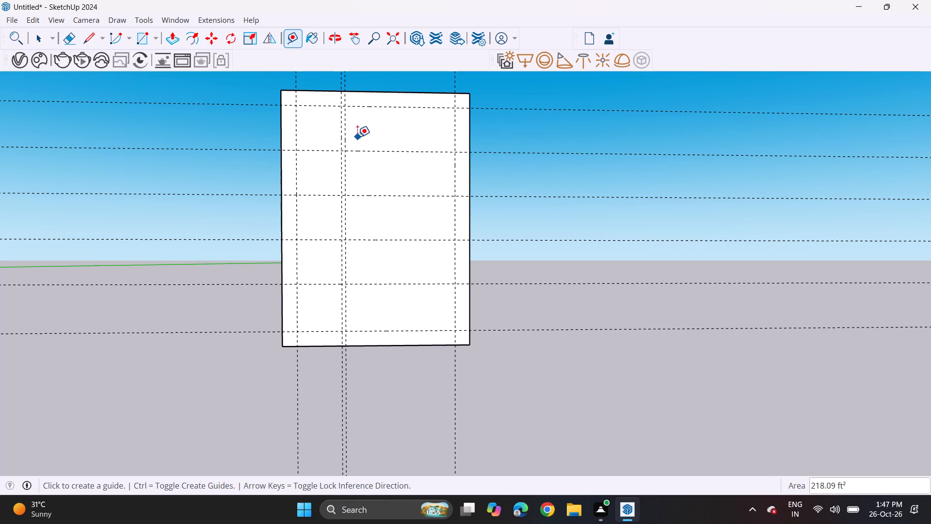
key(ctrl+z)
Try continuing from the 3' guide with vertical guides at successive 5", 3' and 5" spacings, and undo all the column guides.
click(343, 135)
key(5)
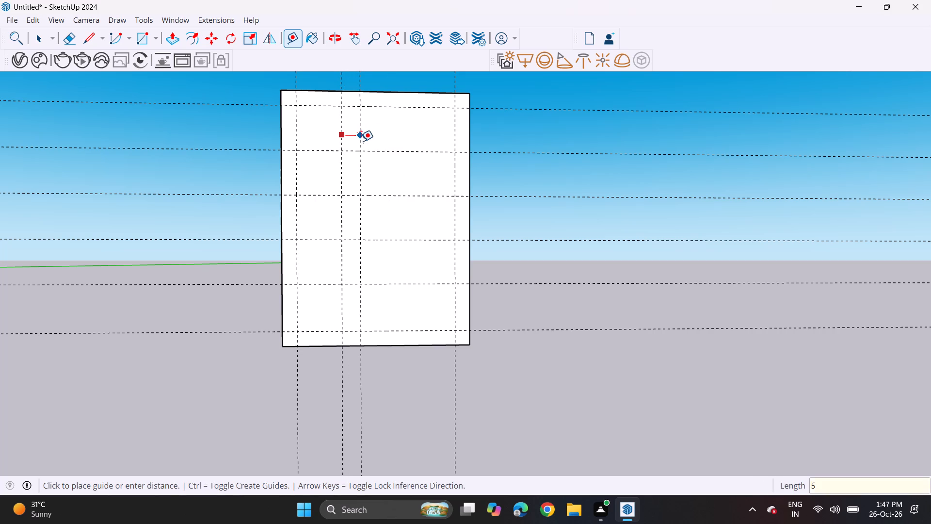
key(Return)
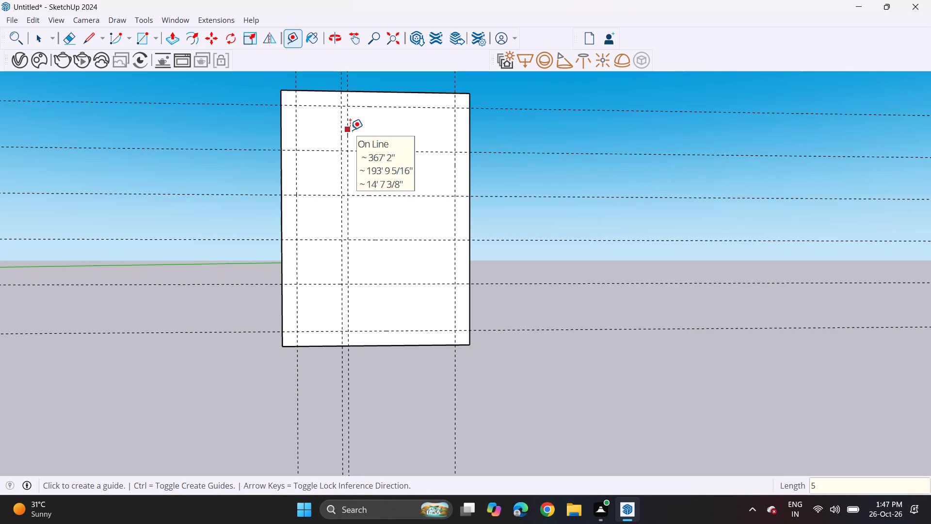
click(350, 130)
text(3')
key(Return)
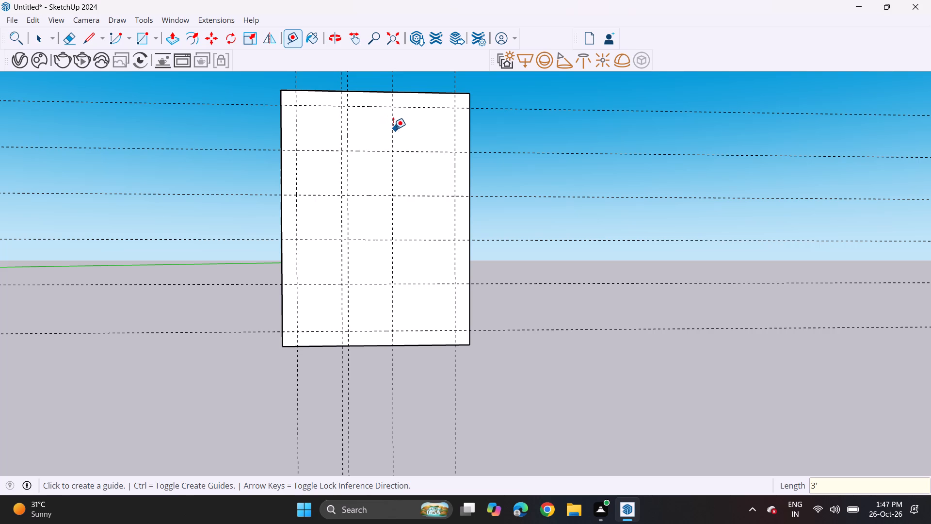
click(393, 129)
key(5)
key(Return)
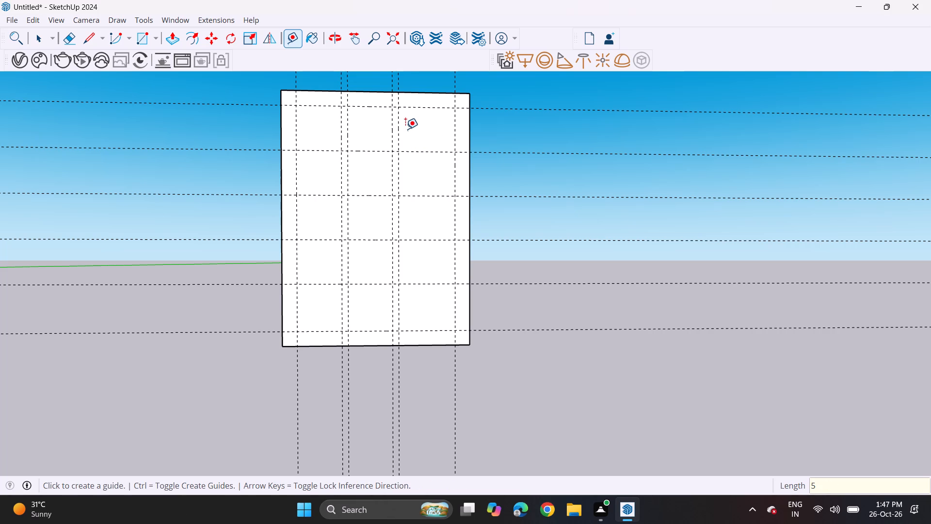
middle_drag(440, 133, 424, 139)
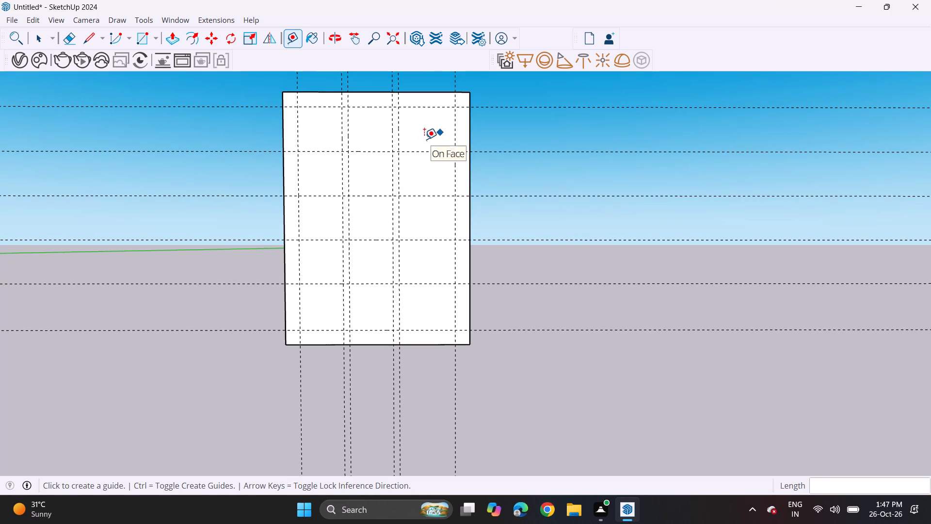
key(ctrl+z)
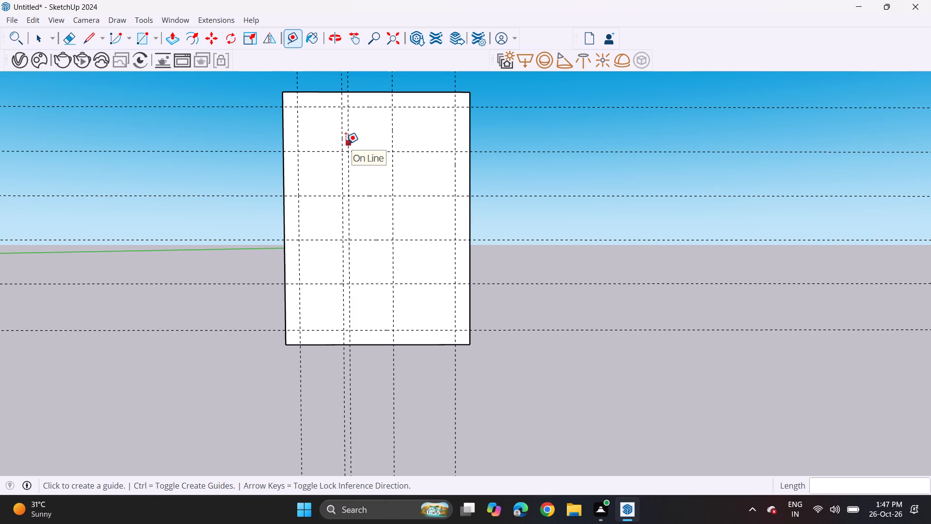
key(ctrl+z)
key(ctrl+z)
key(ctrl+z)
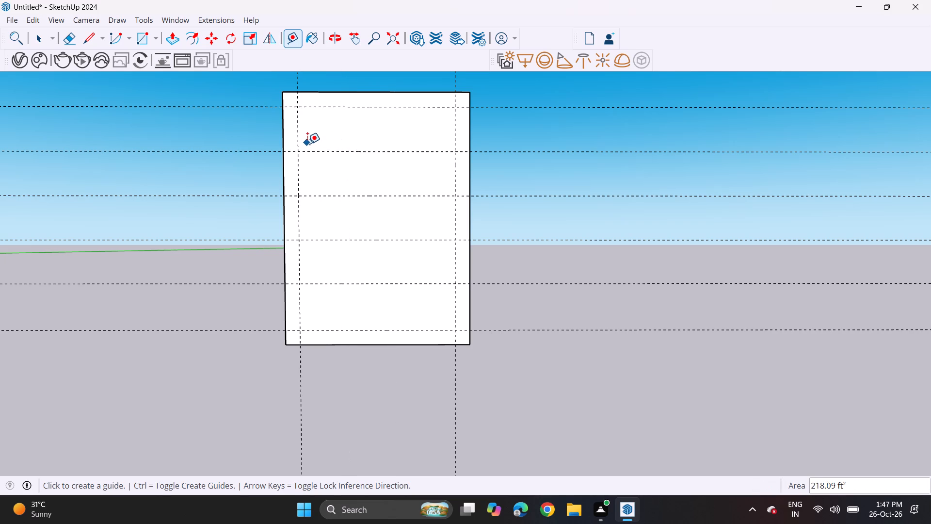
Add a vertical guide 3' 5" from the panel's left inset guide.
click(298, 139)
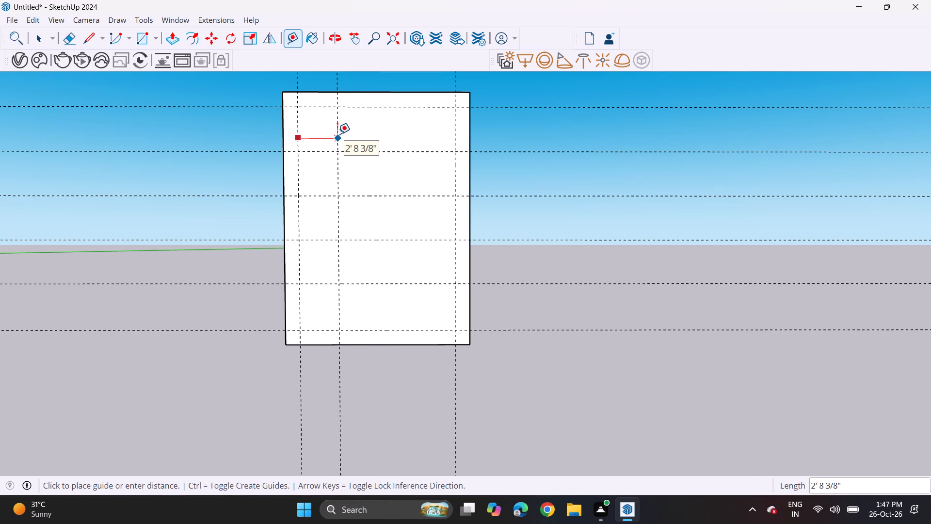
key(3)
text('5)
key(Return)
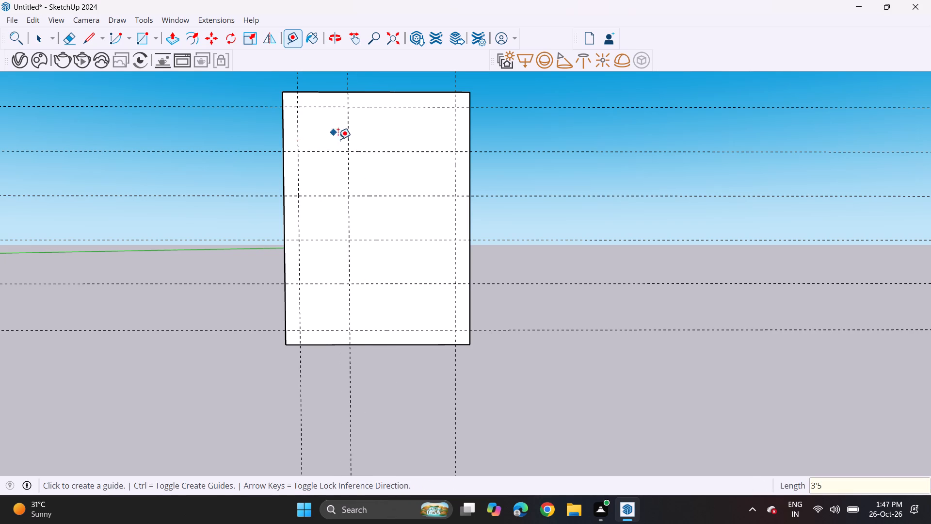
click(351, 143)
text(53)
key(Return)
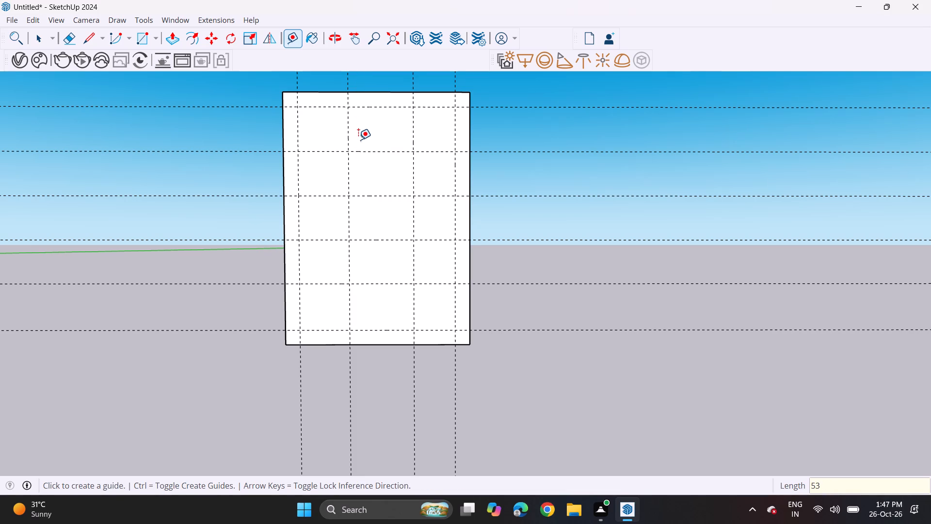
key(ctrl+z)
Add three more vertical guides beyond the 3' 5" guide at successive 3", 3' 5" and 3" spacings.
click(349, 142)
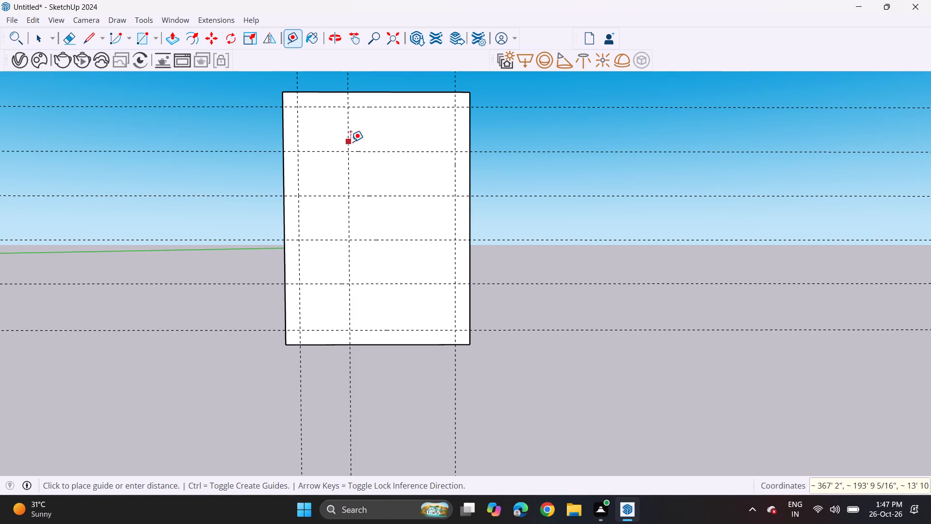
key(3)
key(Return)
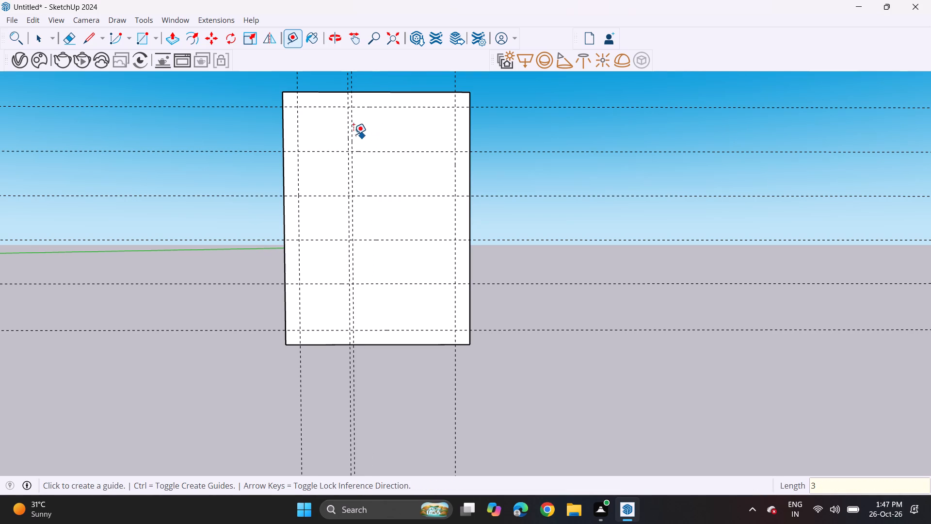
click(353, 134)
text(3'5)
key(Return)
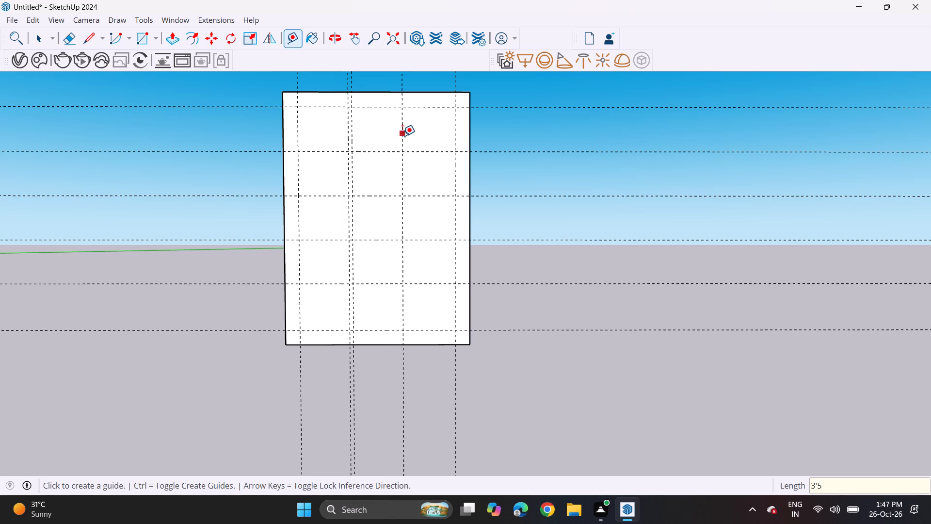
click(402, 137)
key(3)
key(Return)
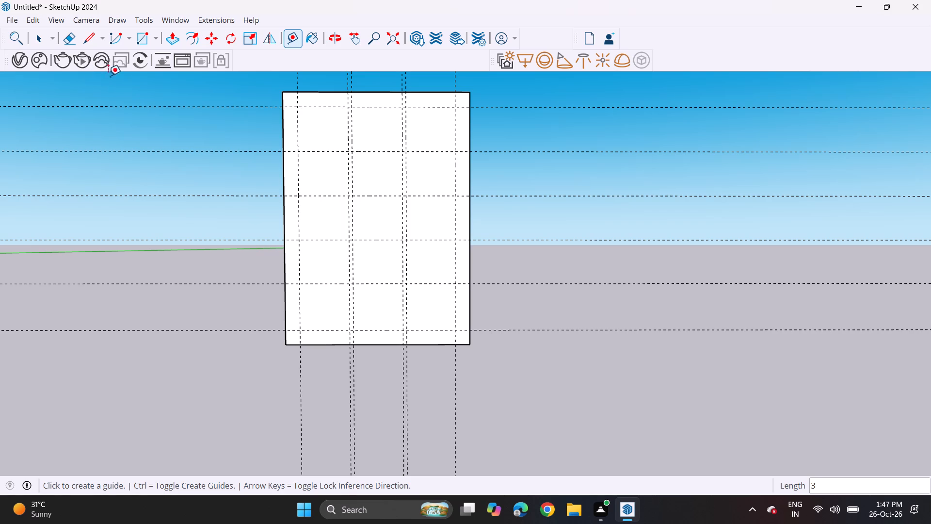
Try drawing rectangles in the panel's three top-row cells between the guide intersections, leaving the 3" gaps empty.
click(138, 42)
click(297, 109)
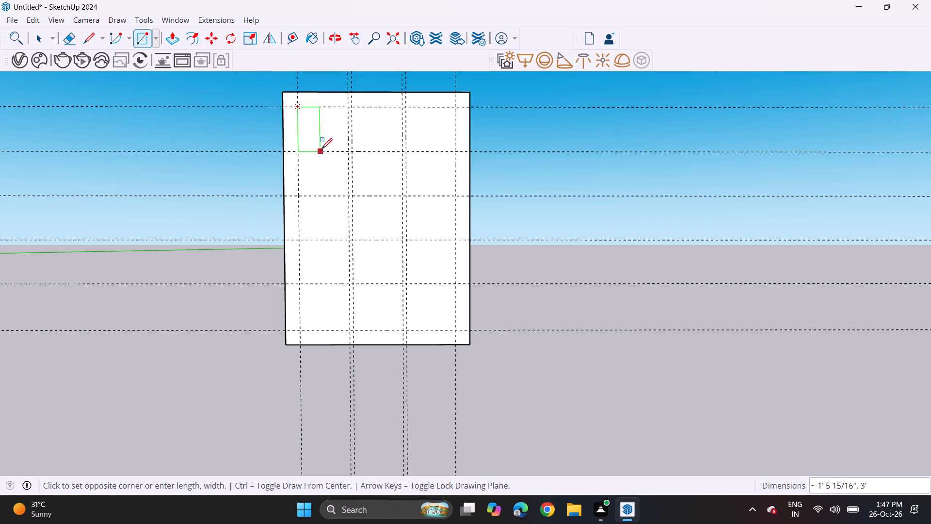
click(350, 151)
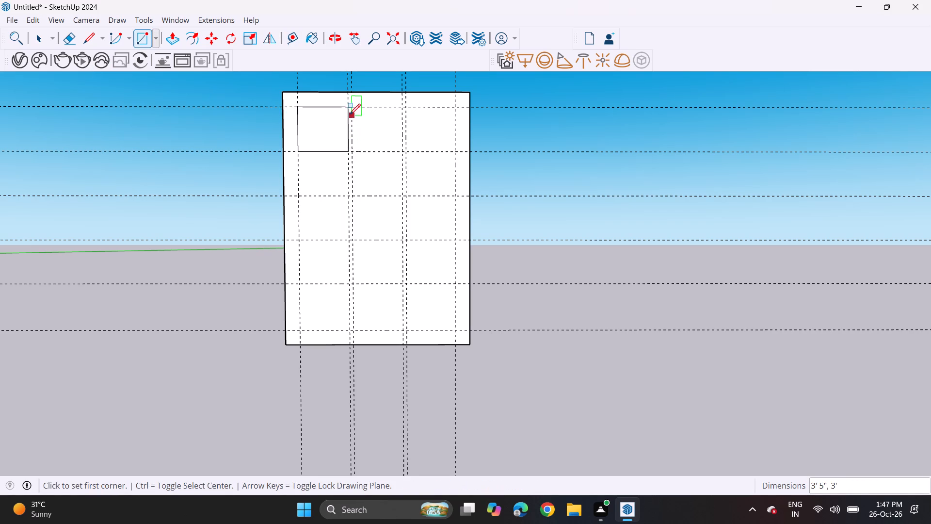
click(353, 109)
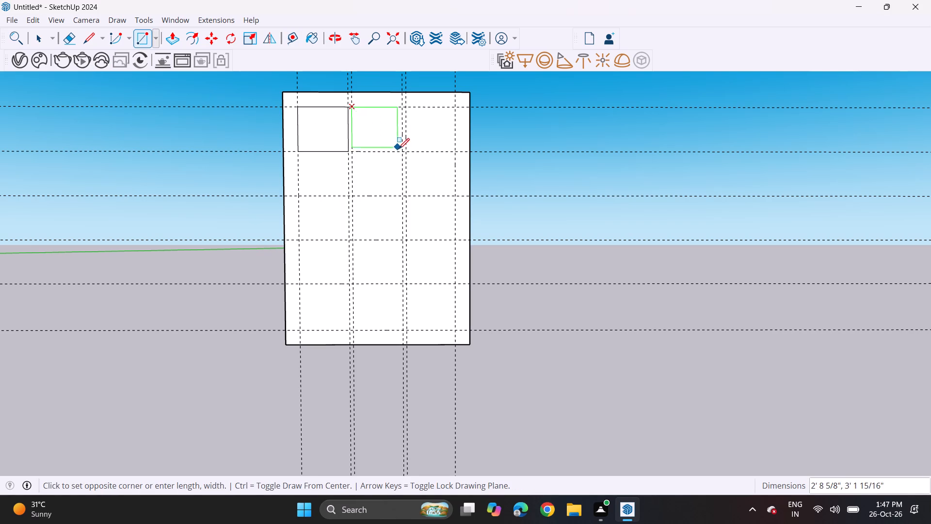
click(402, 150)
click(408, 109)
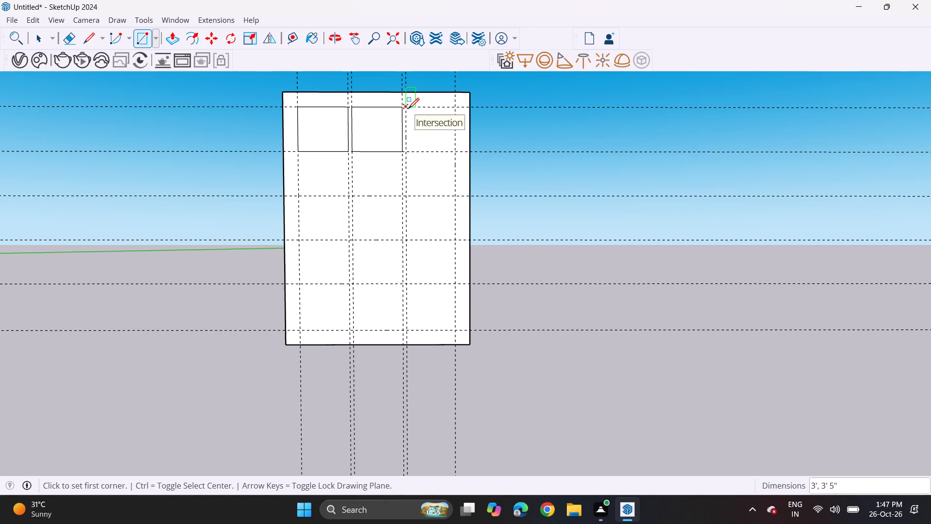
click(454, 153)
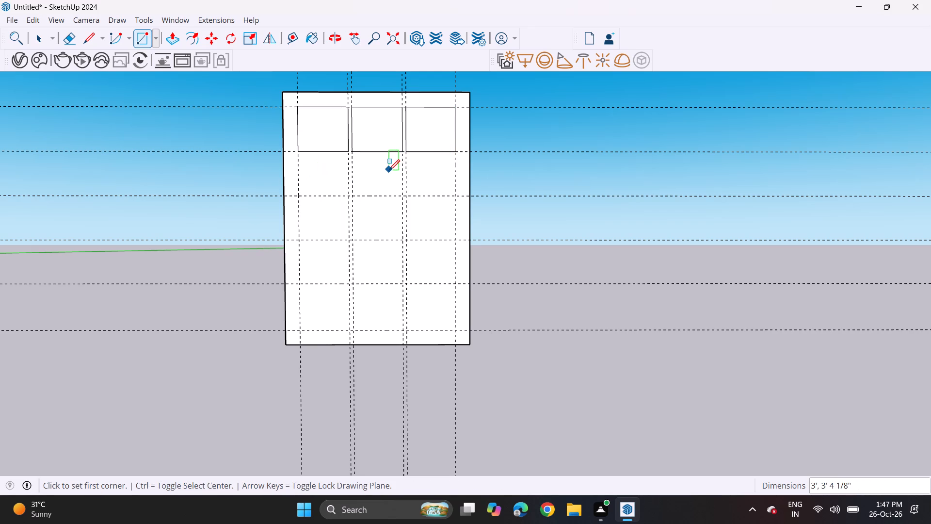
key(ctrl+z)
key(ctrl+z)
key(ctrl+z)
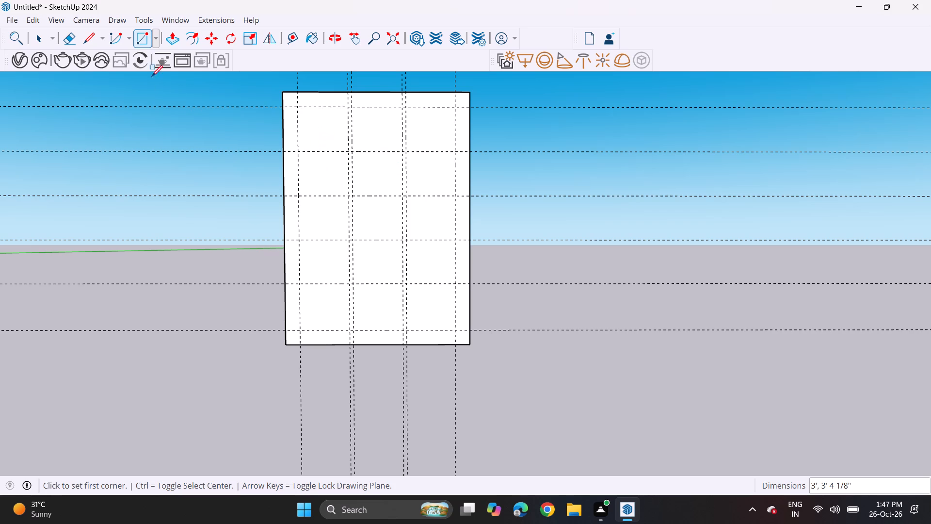
Add horizontal guides 2" below each of the three lowest horizontal guides on the panel.
click(293, 32)
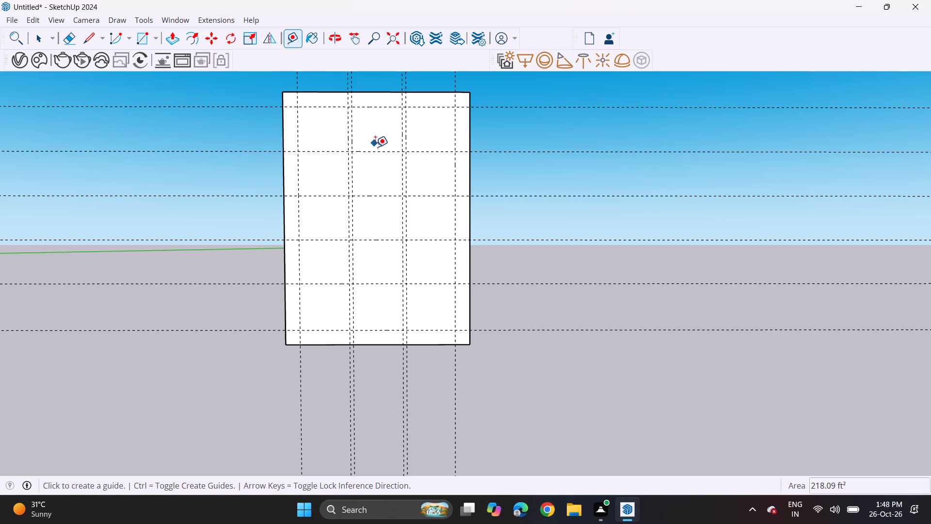
click(375, 149)
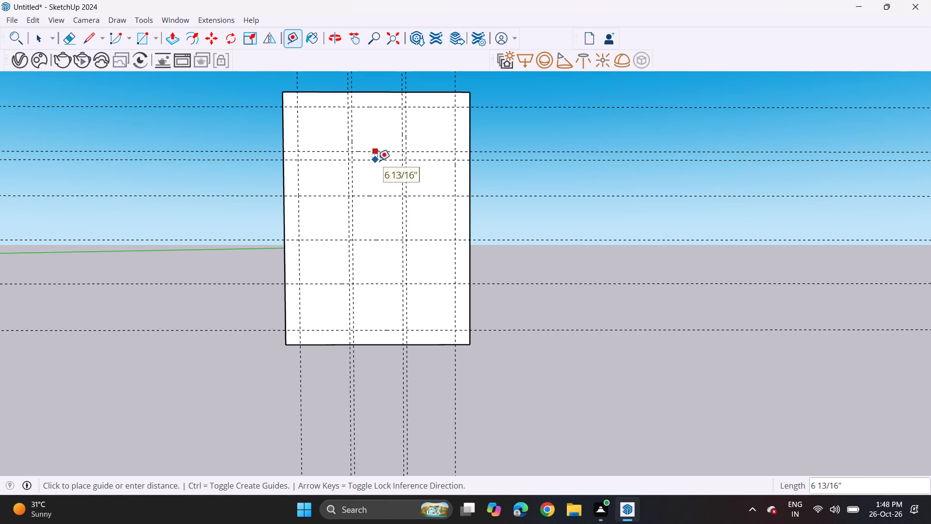
key(Escape)
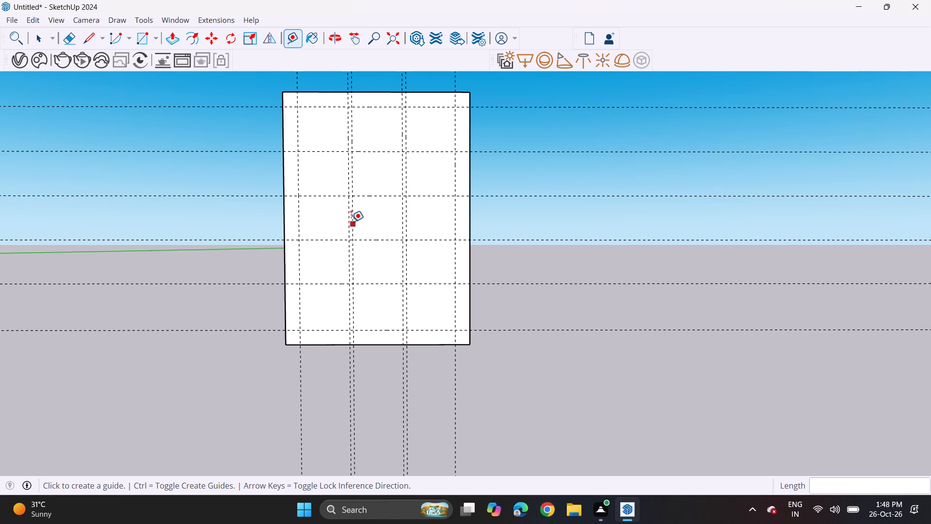
click(373, 329)
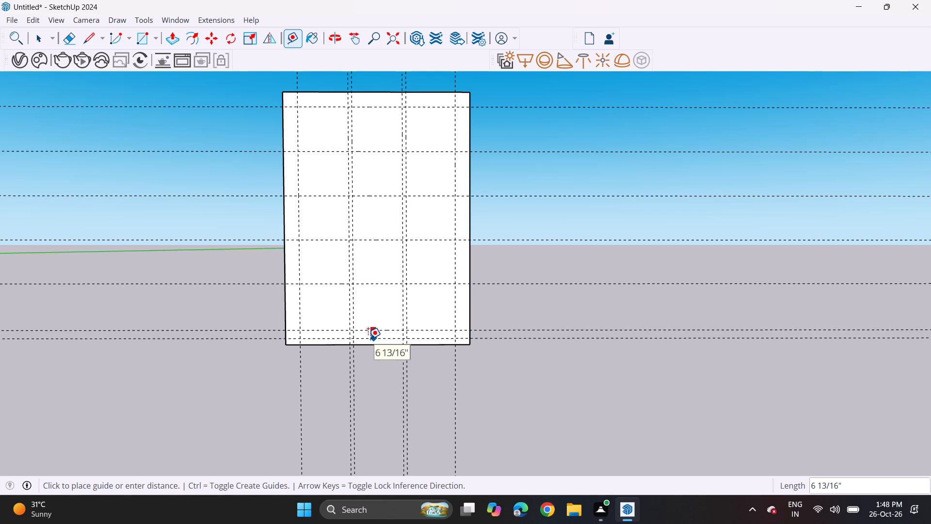
key(2)
key(Return)
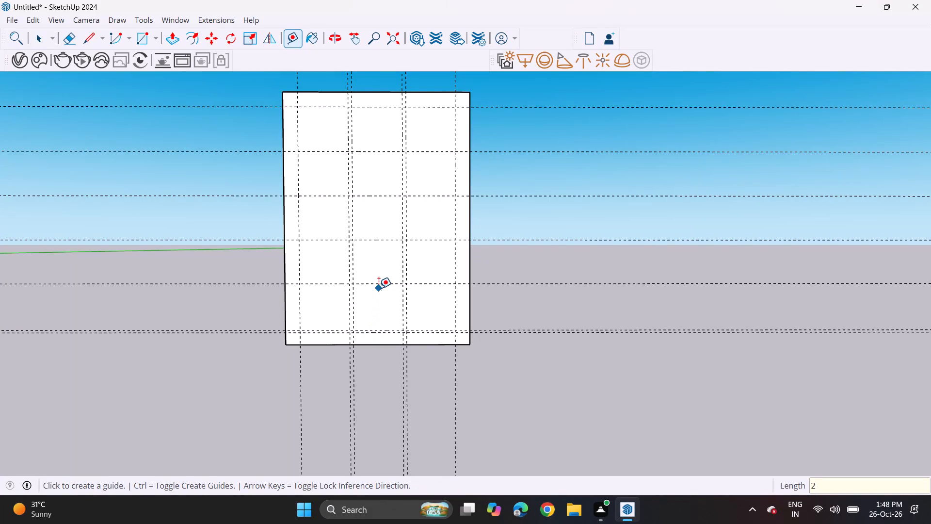
click(379, 285)
key(2)
key(Return)
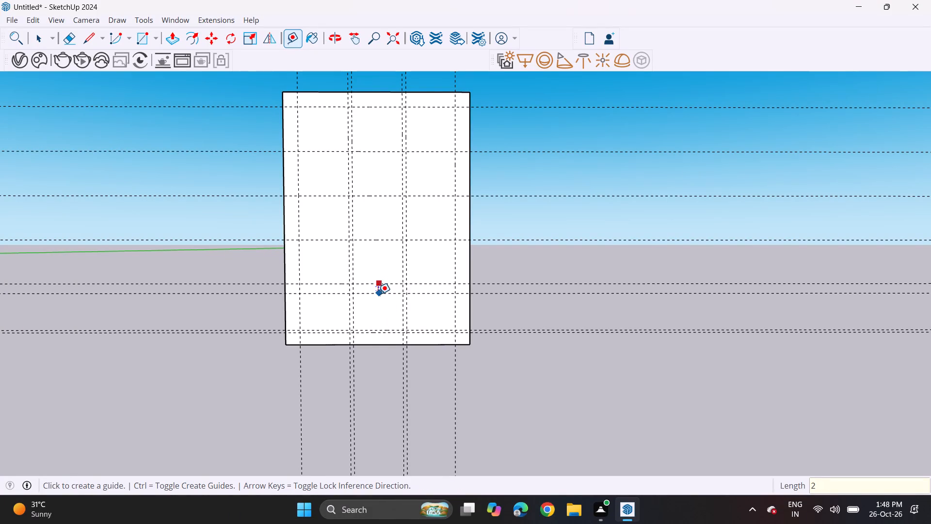
click(379, 241)
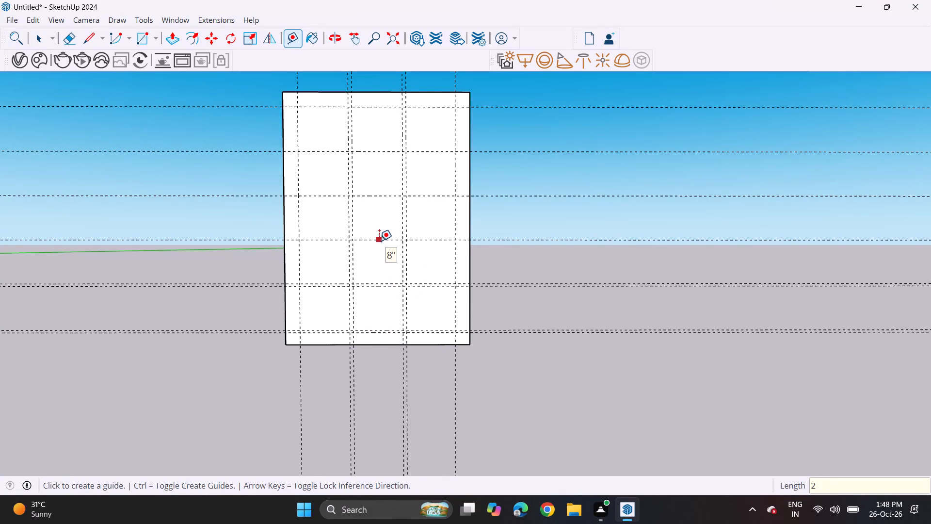
key(2)
key(Return)
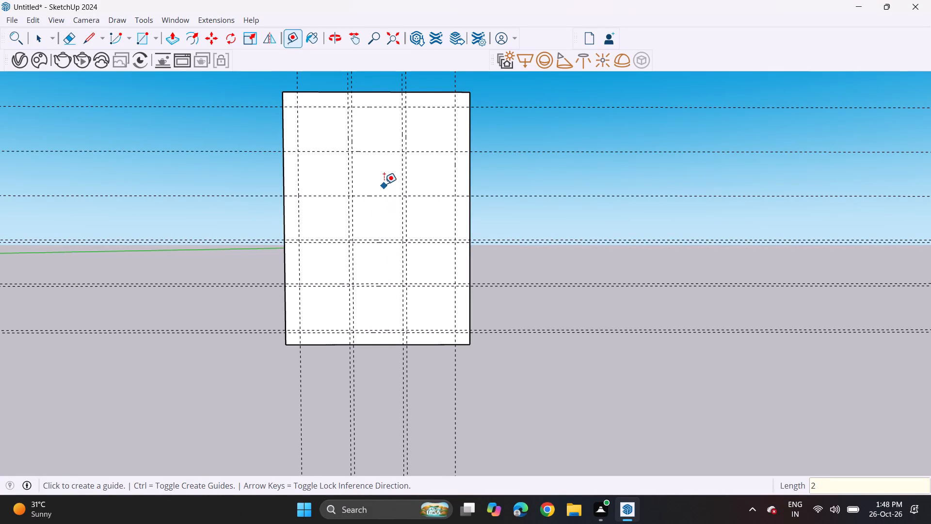
Add horizontal guides 2" below each of the three upper horizontal guides on the panel.
click(382, 194)
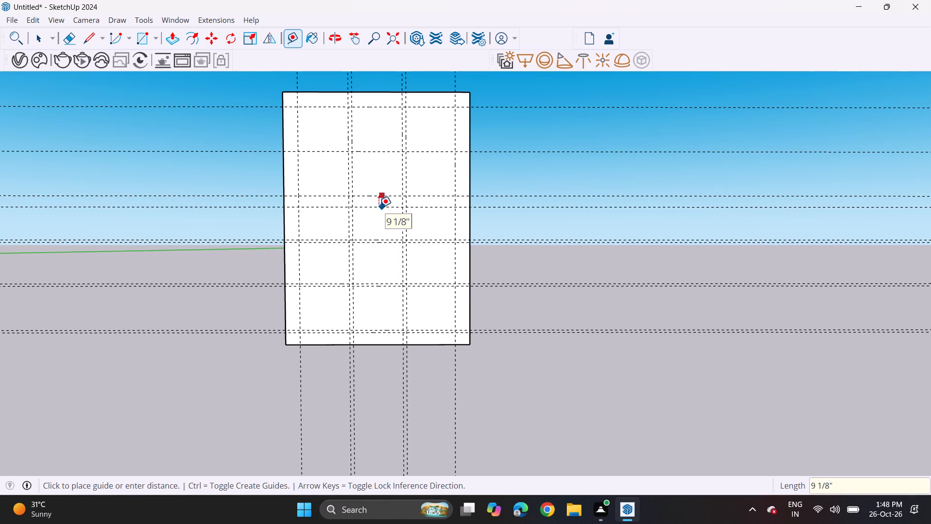
key(2)
key(Return)
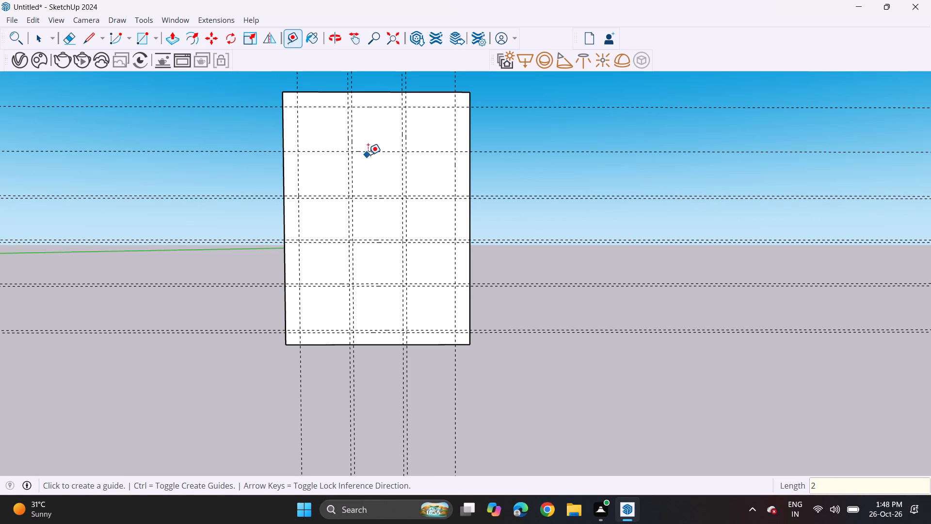
click(373, 152)
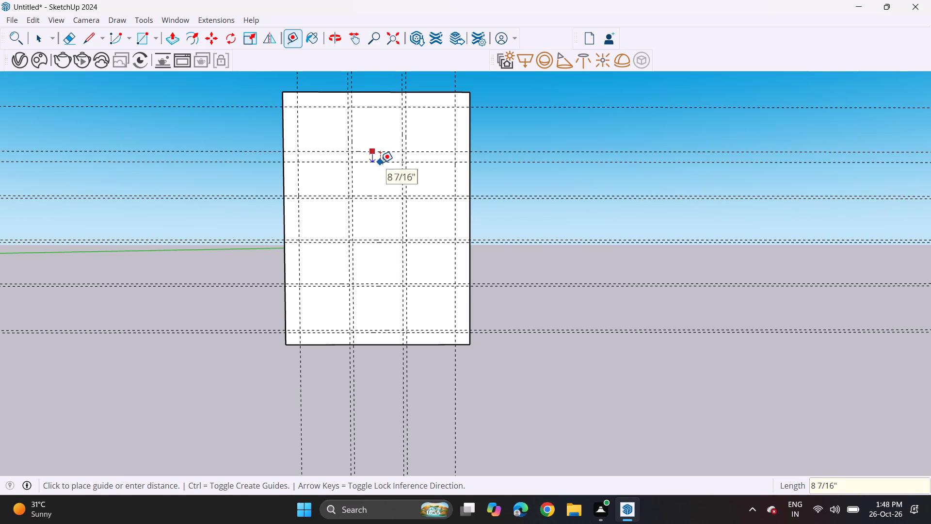
key(2)
key(Return)
click(380, 108)
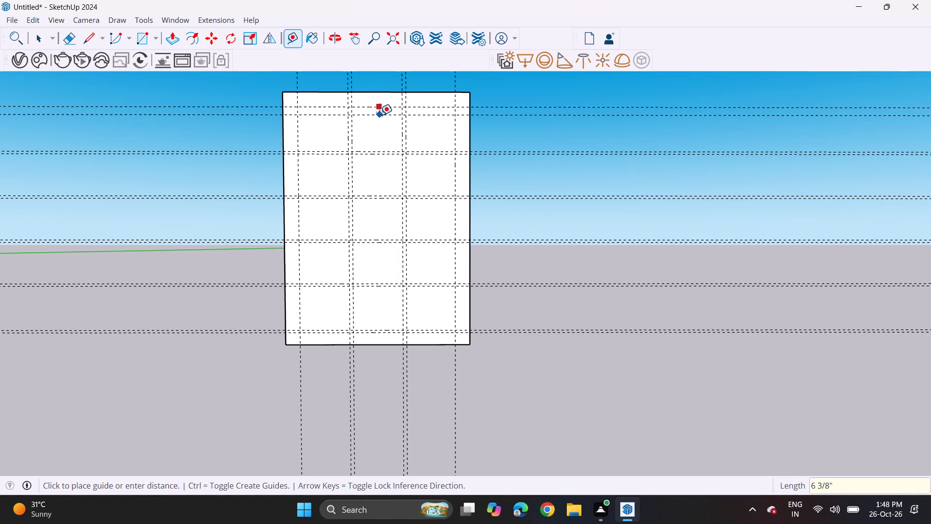
key(2)
key(Return)
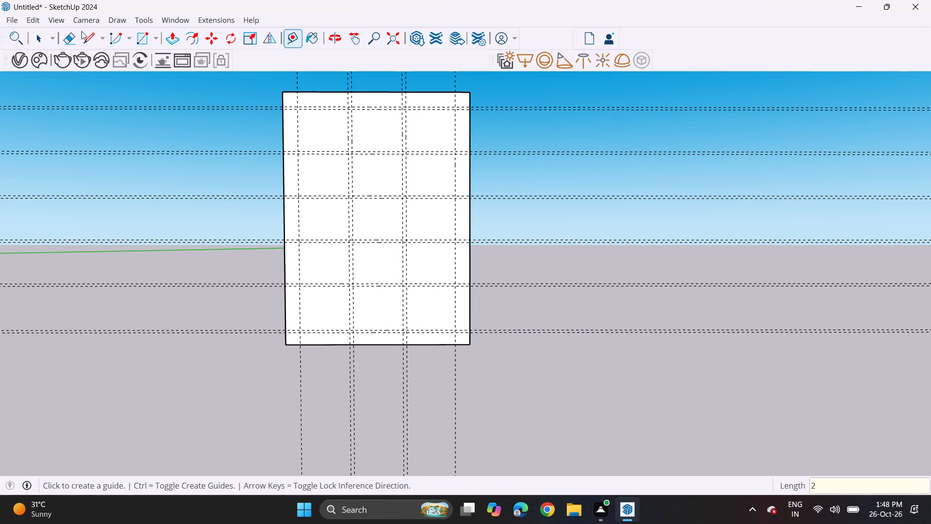
Draw three 2' 10" high rectangles in the panel's top row between the guide intersections, leaving the narrow gaps empty.
click(138, 34)
scroll(321, 149, up, 5)
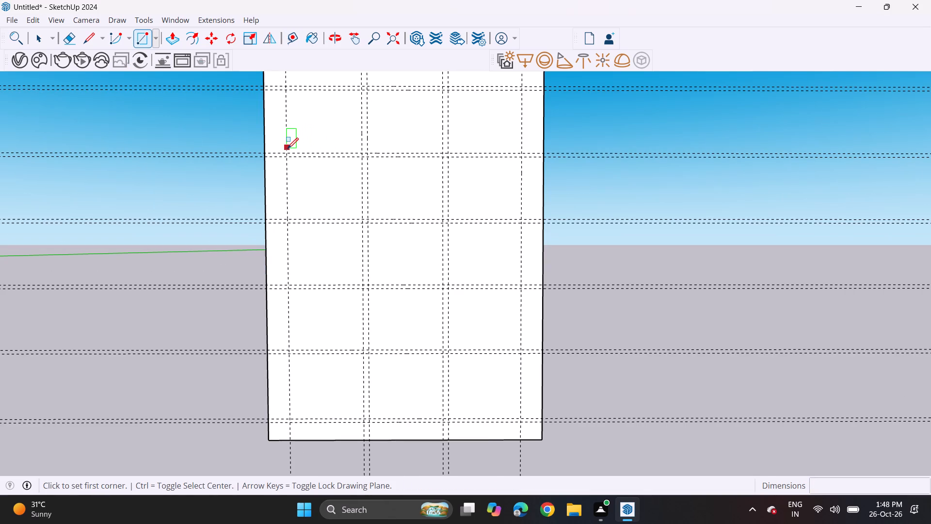
click(288, 153)
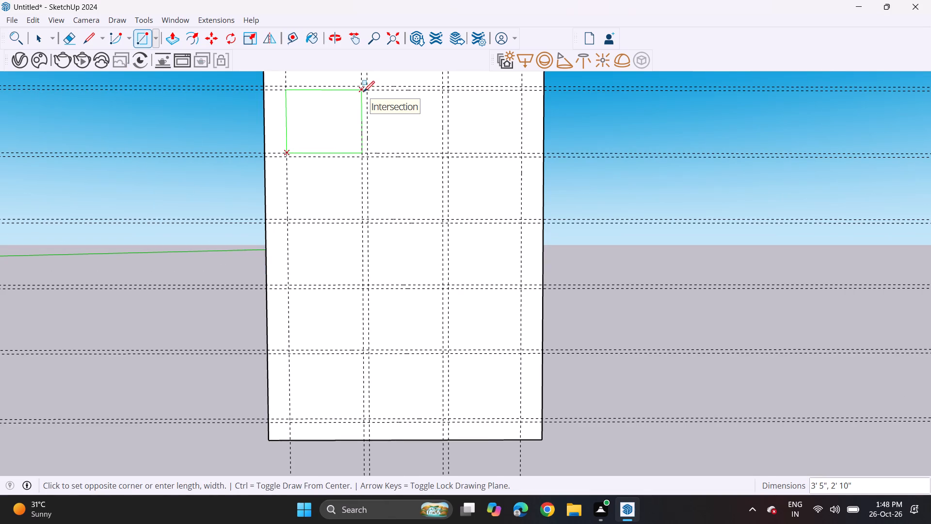
click(364, 92)
click(369, 90)
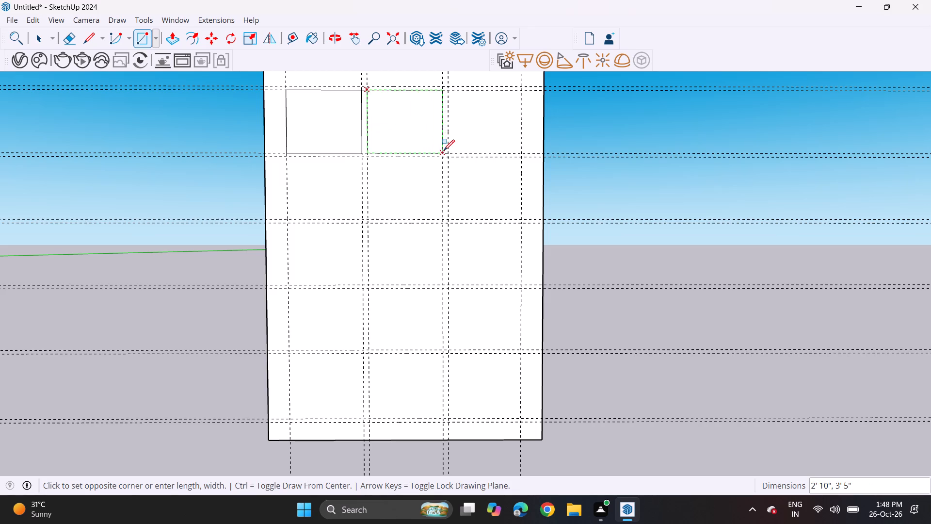
click(444, 150)
click(446, 89)
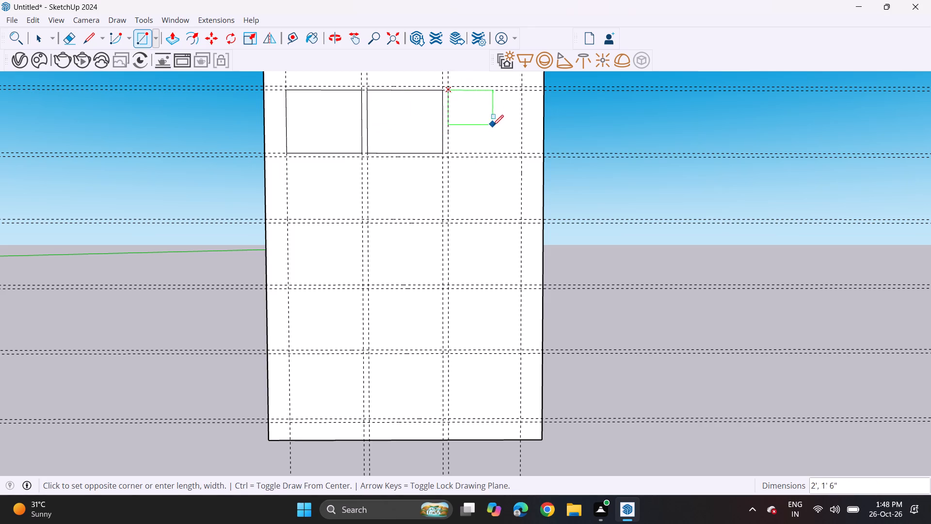
click(523, 153)
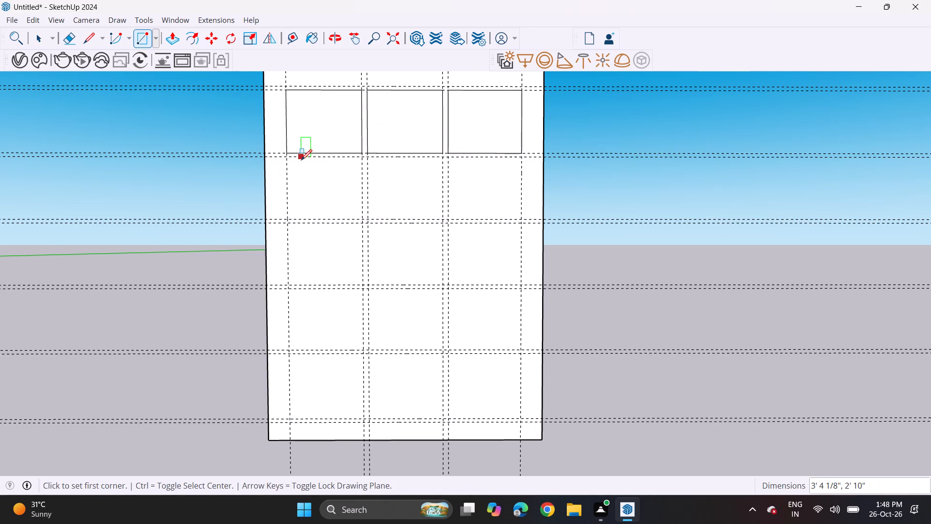
Draw three 2' 10" high rectangles in the panel's second row, starting below the 2" horizontal gap.
click(289, 157)
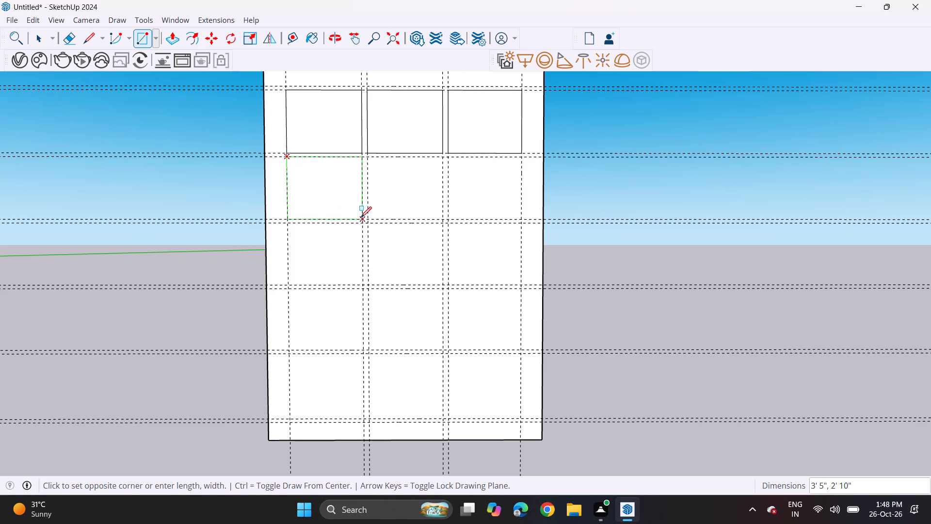
click(361, 217)
click(368, 219)
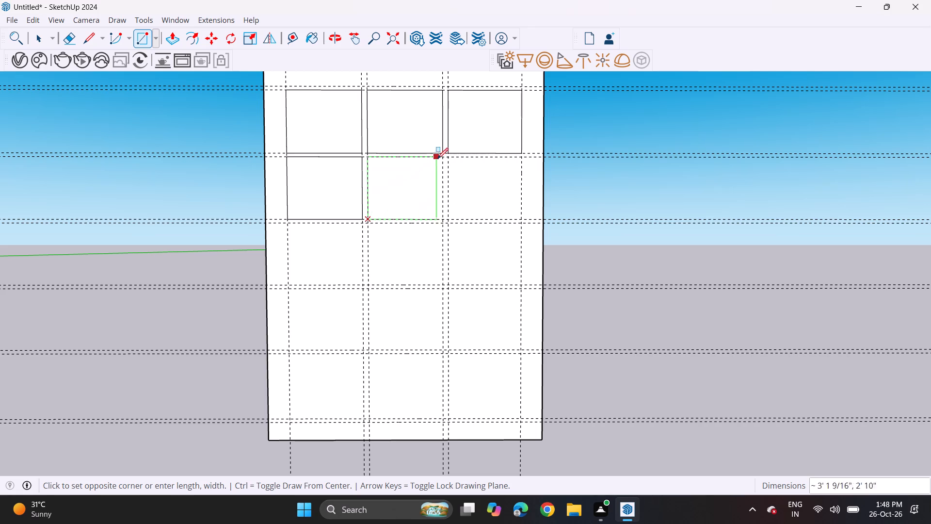
click(444, 158)
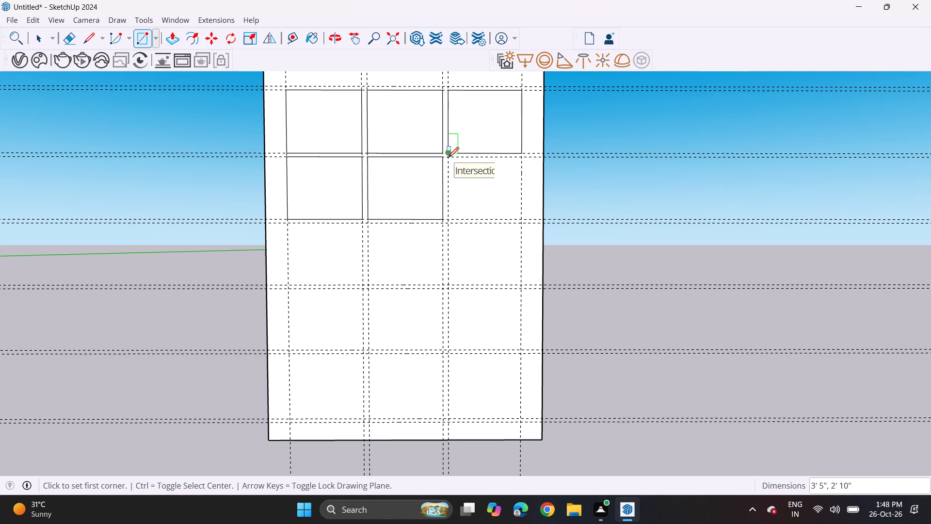
click(448, 158)
click(521, 217)
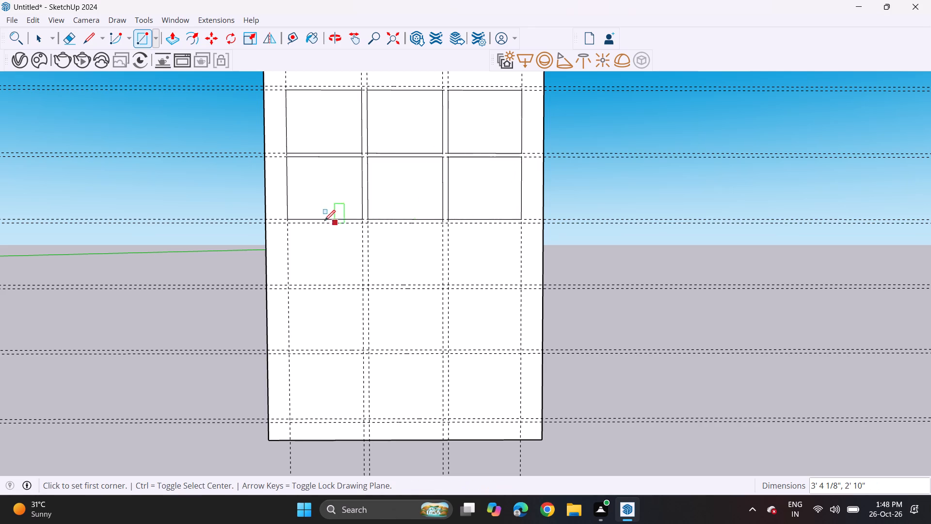
Draw three 2' 10" high rectangles in the panel's third row, between the guide intersections below the 2" gap.
scroll(290, 224, up, 3)
click(289, 225)
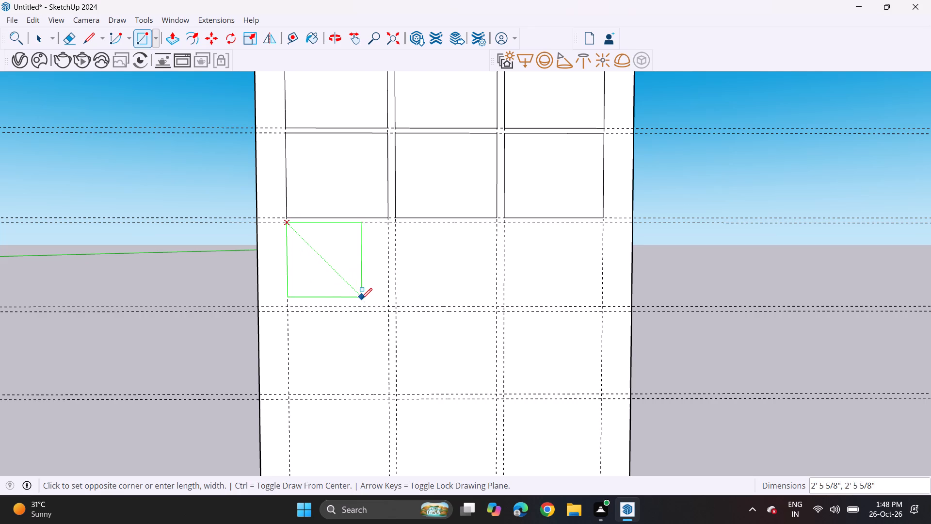
click(387, 308)
click(398, 305)
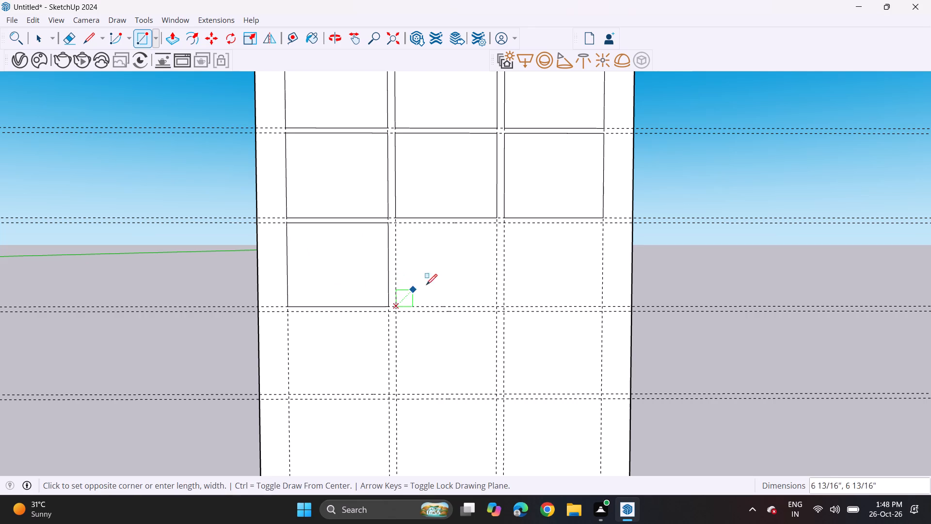
click(499, 223)
click(505, 226)
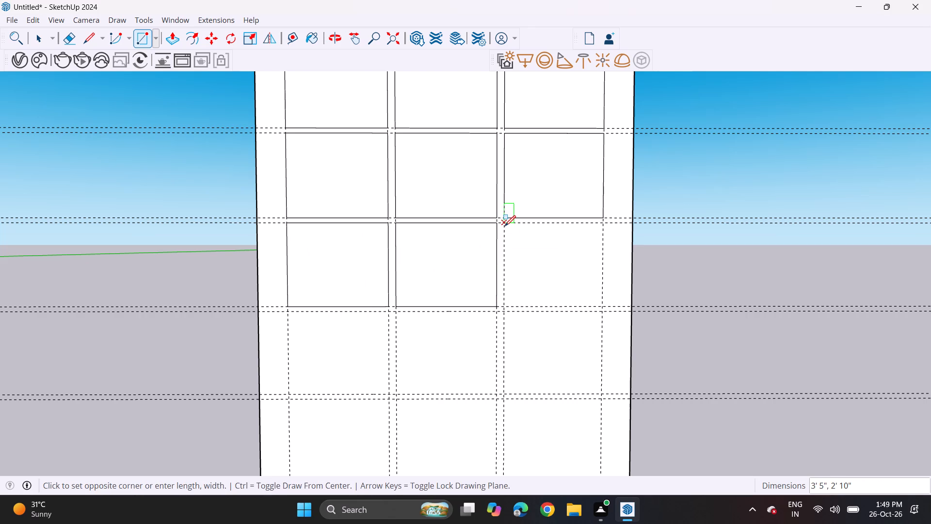
click(605, 307)
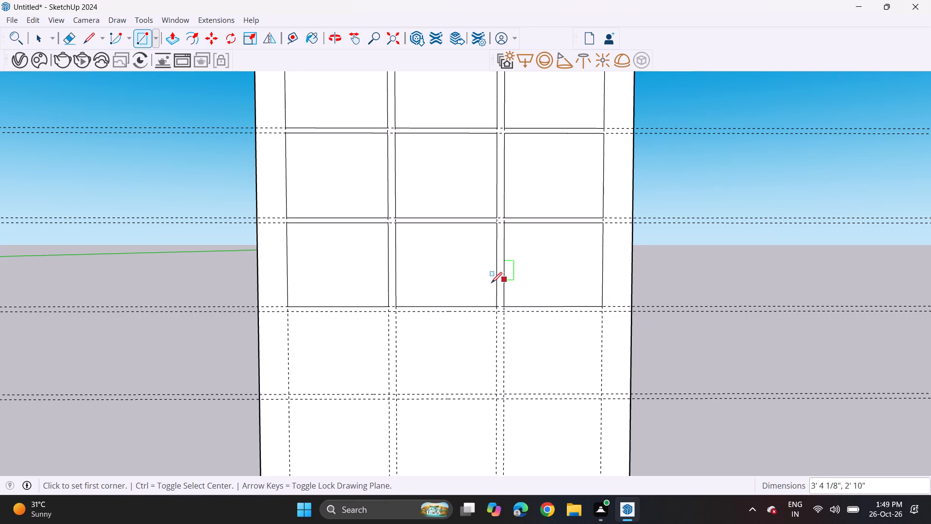
Draw three rectangles in the panel's fourth row between the guide intersections, leaving the vertical gaps empty.
scroll(479, 292, down, 3)
shift+middle_drag(433, 297, 406, 252)
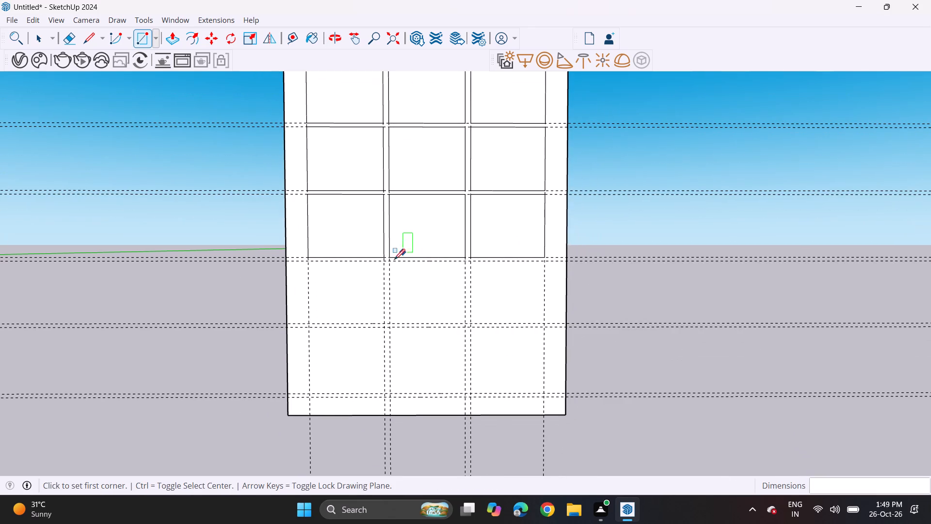
click(306, 264)
click(383, 322)
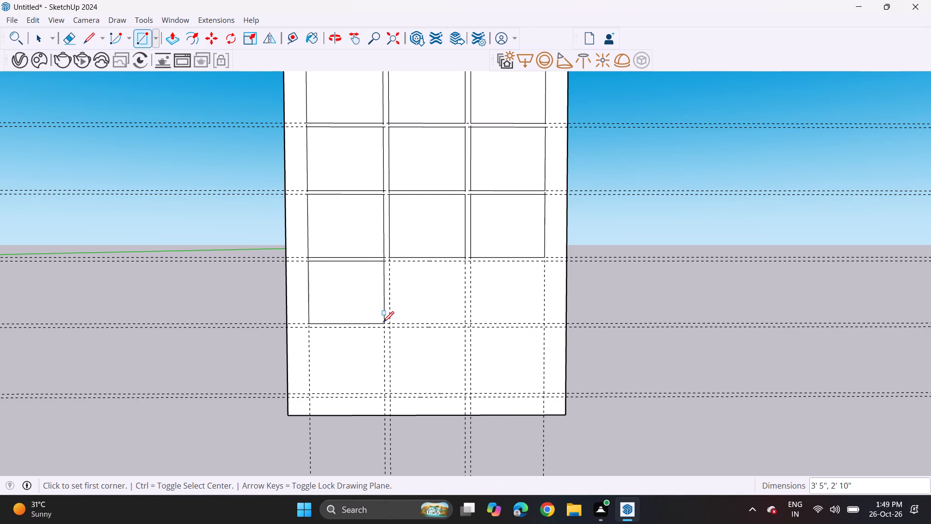
click(391, 263)
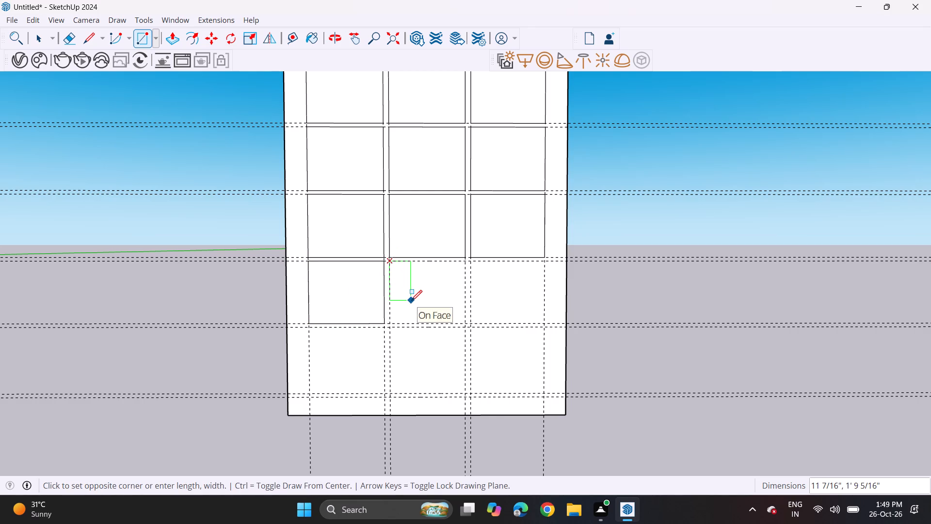
click(466, 323)
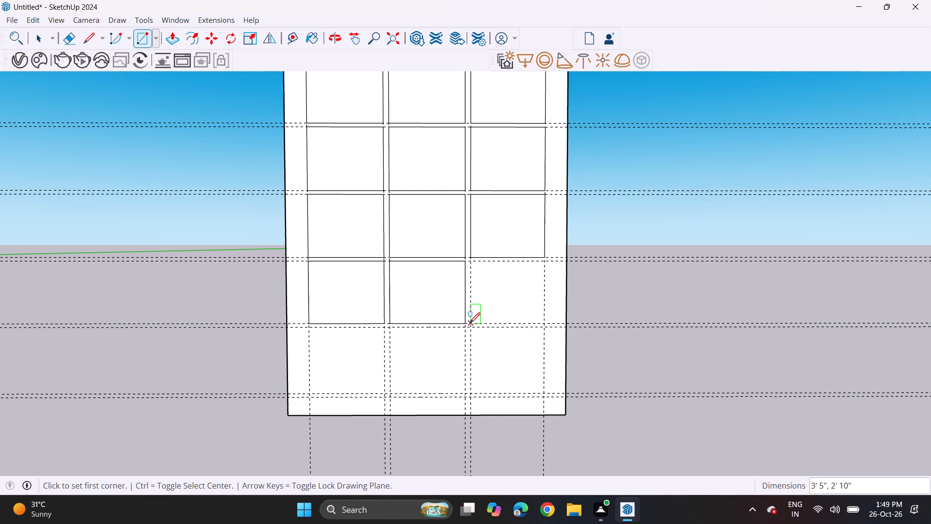
click(469, 323)
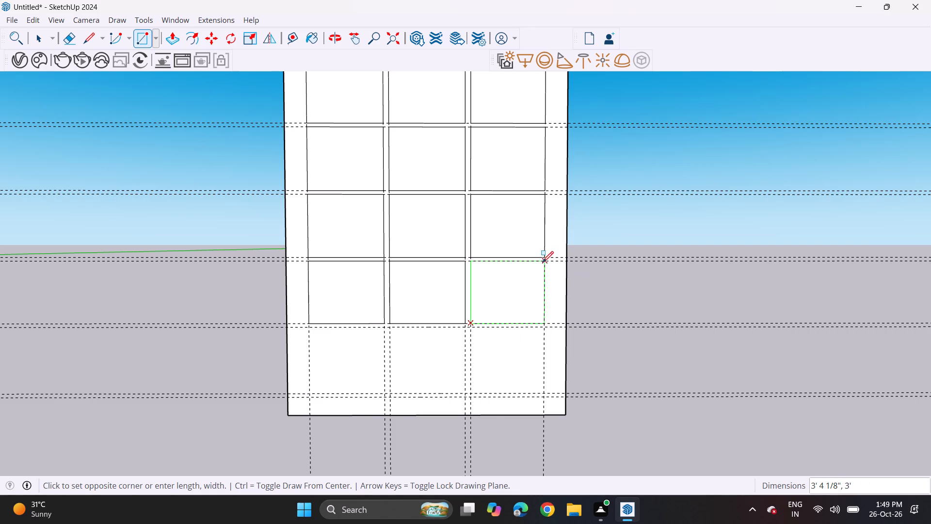
click(543, 262)
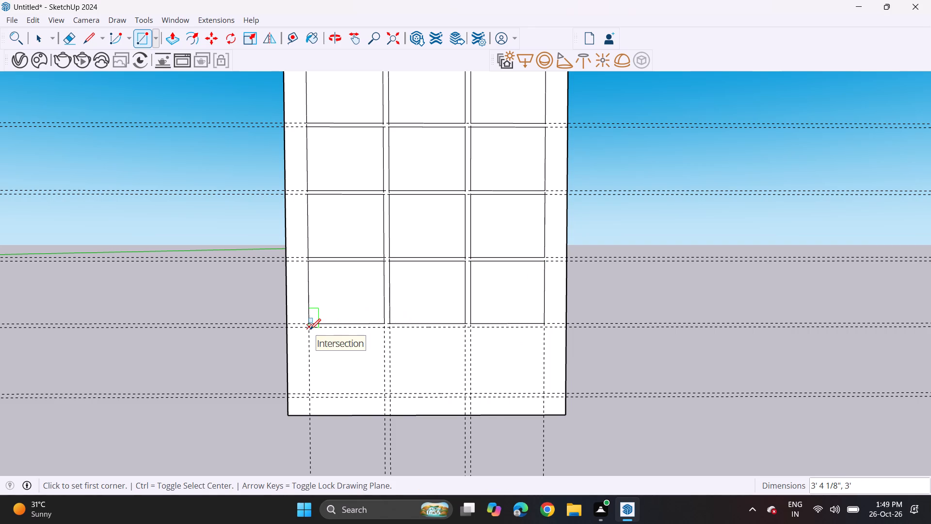
Draw three rectangles about 3' high in the panel's fifth, bottom row between the guide intersections, leaving the vertical gaps empty.
click(310, 329)
click(383, 391)
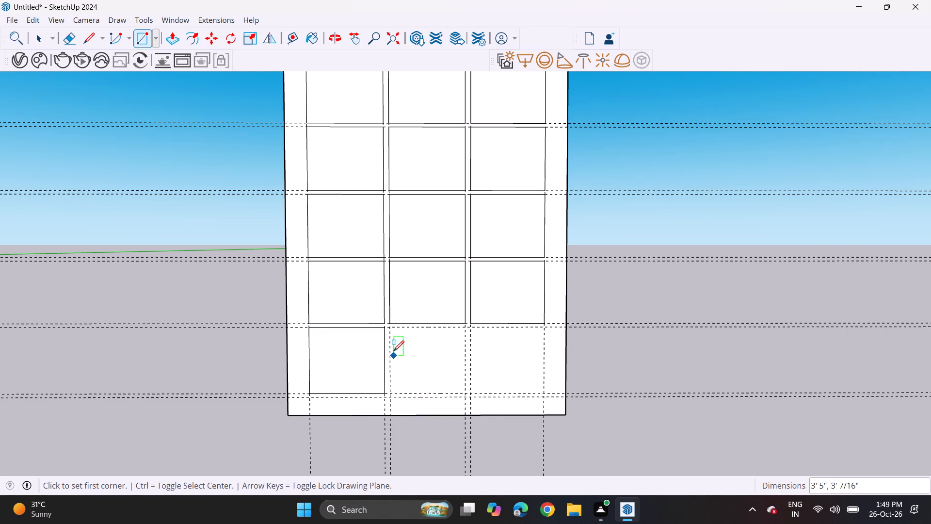
click(391, 328)
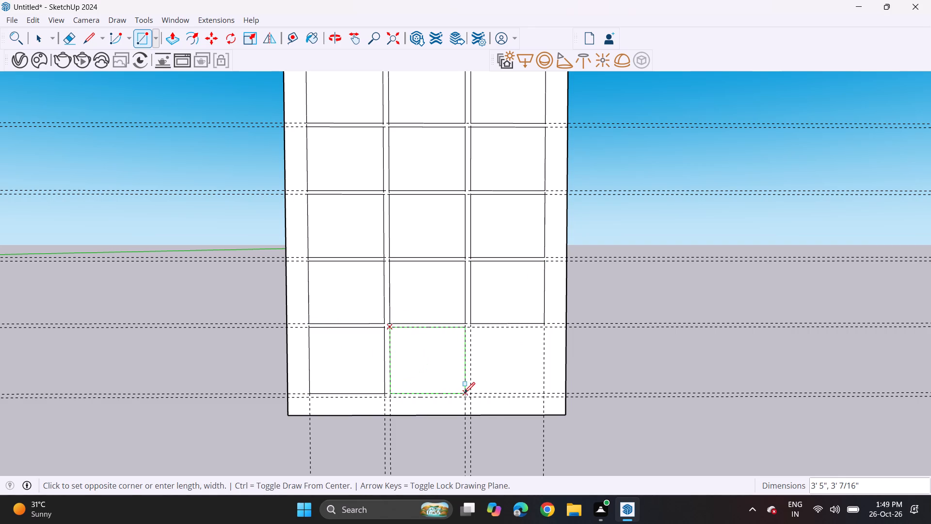
click(464, 393)
click(474, 328)
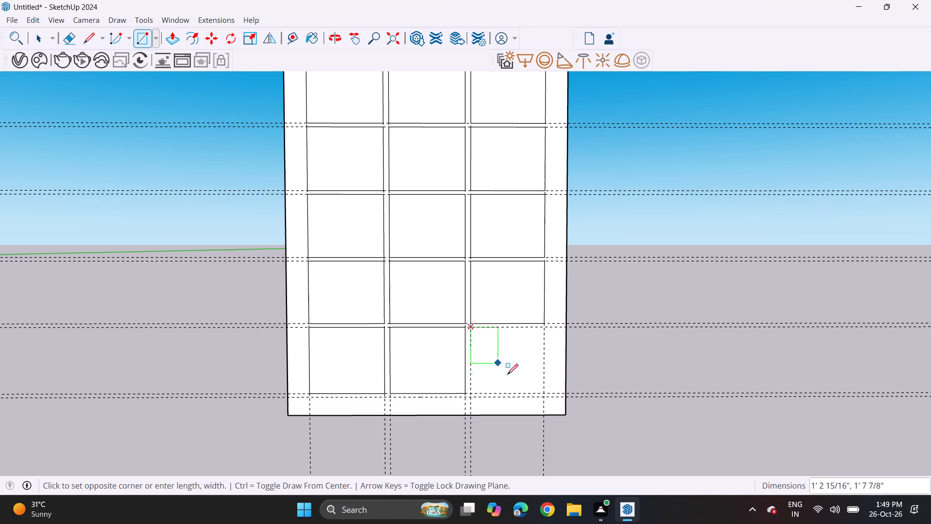
click(545, 393)
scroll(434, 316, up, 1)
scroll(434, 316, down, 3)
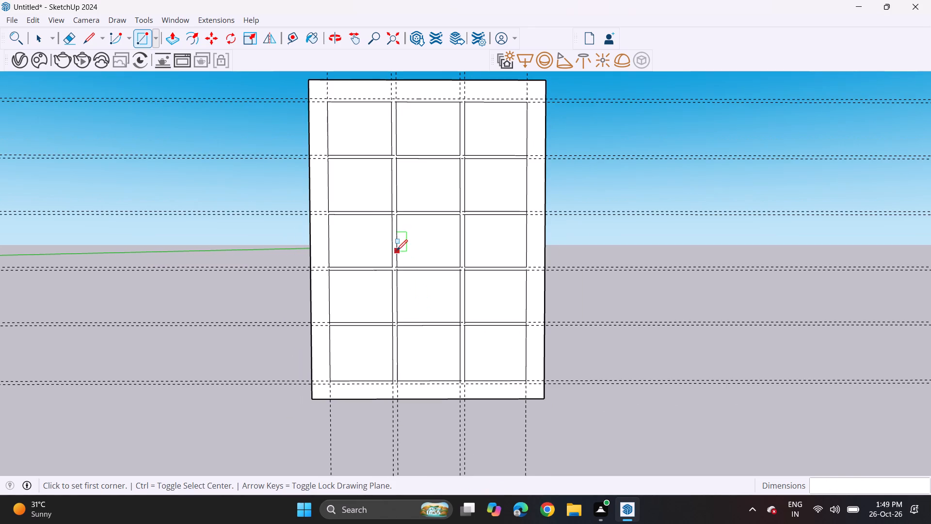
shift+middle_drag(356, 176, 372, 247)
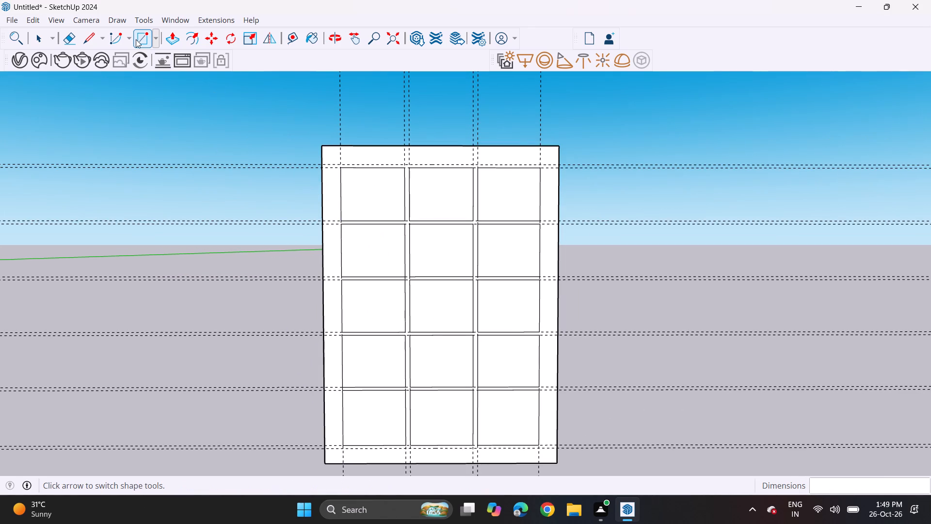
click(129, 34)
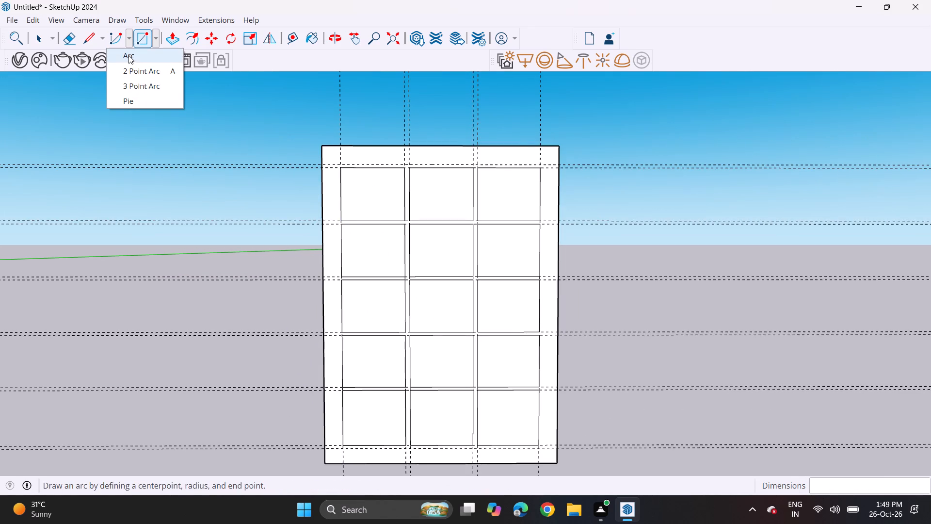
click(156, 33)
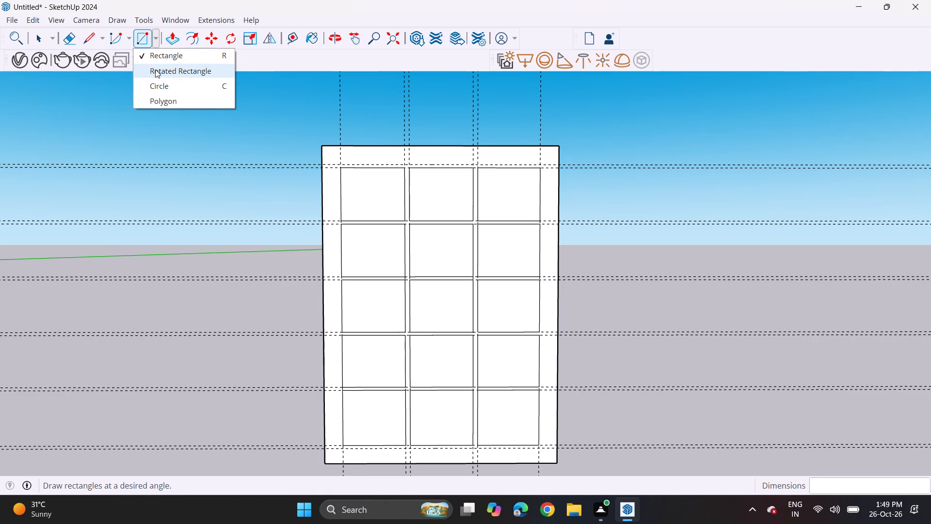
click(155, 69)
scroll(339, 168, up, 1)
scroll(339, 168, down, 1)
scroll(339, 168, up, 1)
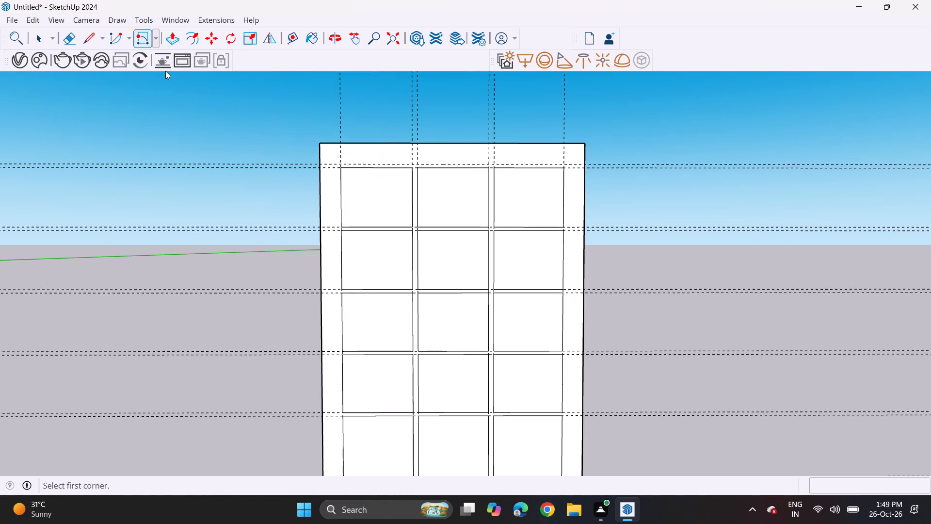
Round the two upper corners of the top row's left rectangle with 2 Point Arcs of about 7 13/16" and 7 1/8" radius.
click(128, 43)
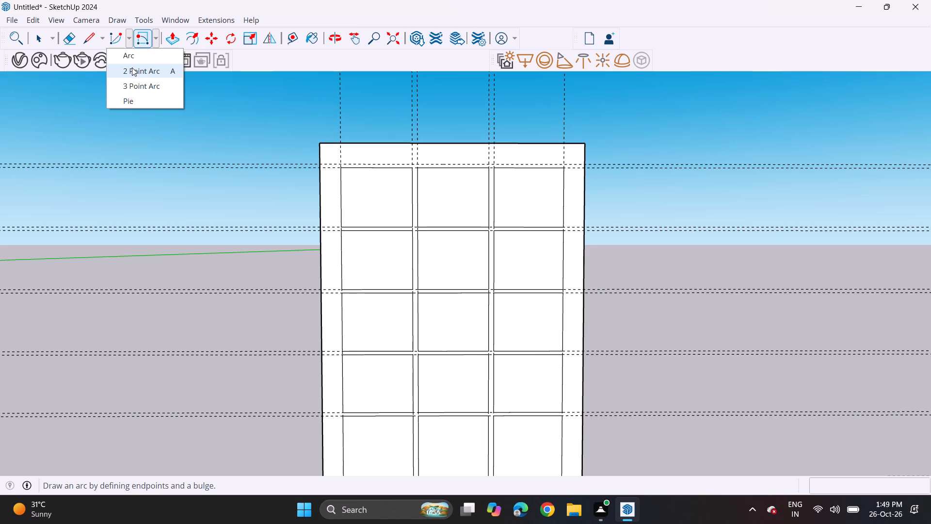
click(132, 76)
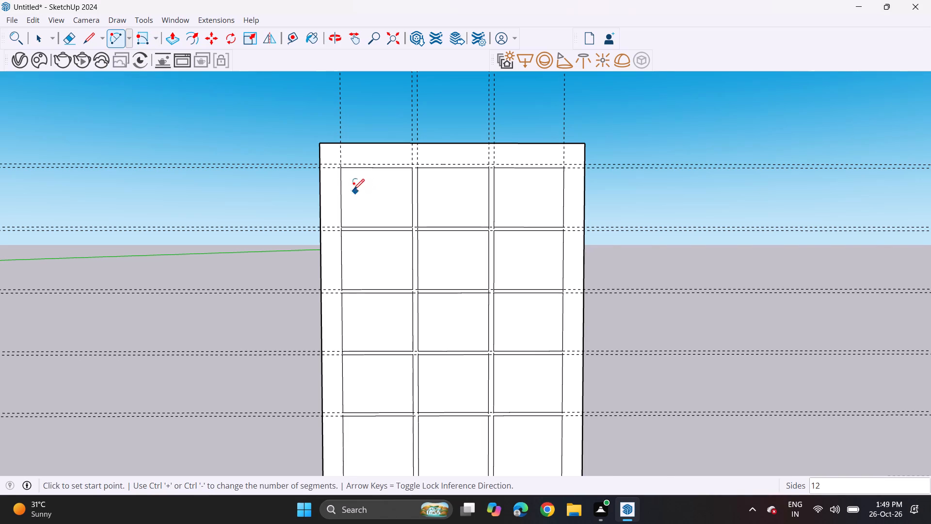
scroll(346, 184, up, 11)
scroll(337, 177, down, 1)
click(348, 188)
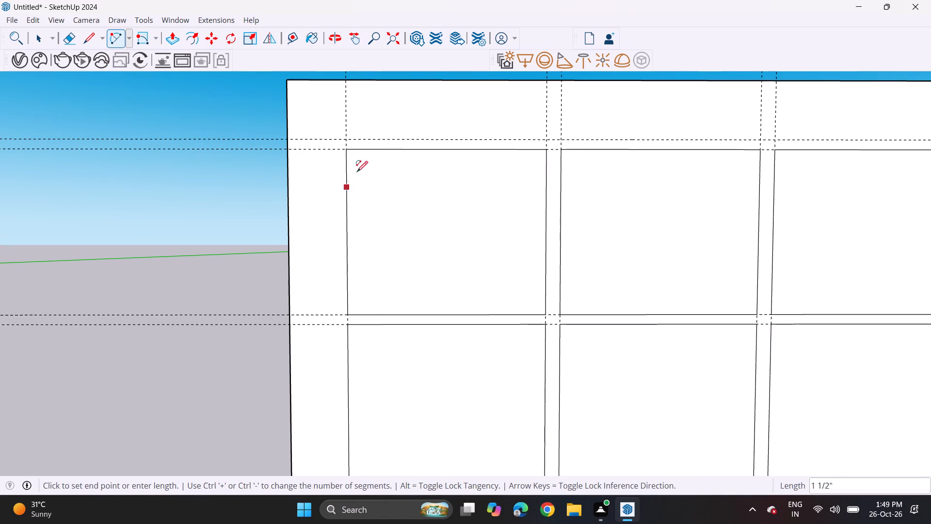
click(390, 149)
click(361, 154)
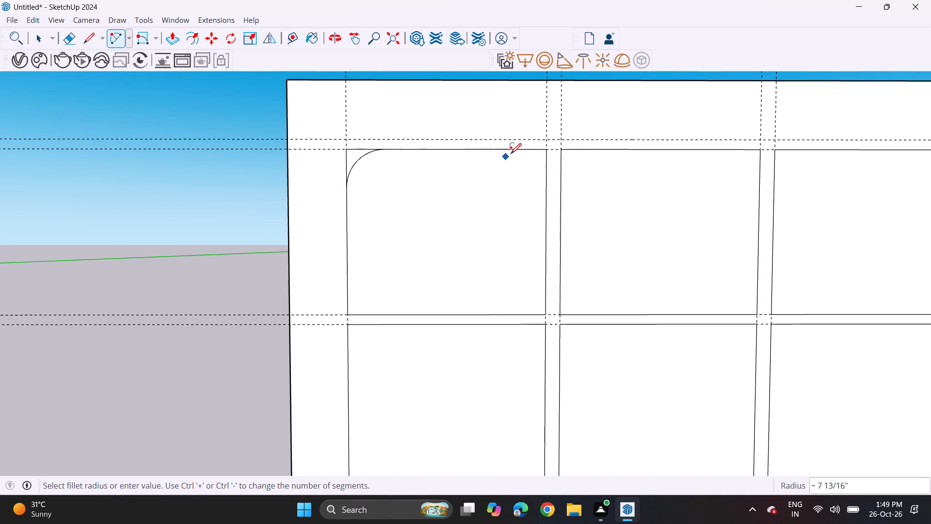
click(519, 149)
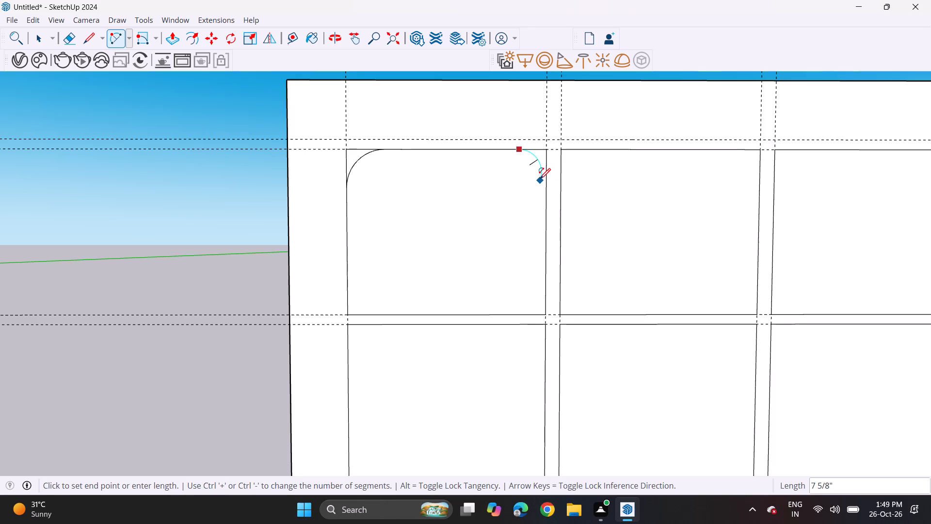
key(Escape)
key(grave)
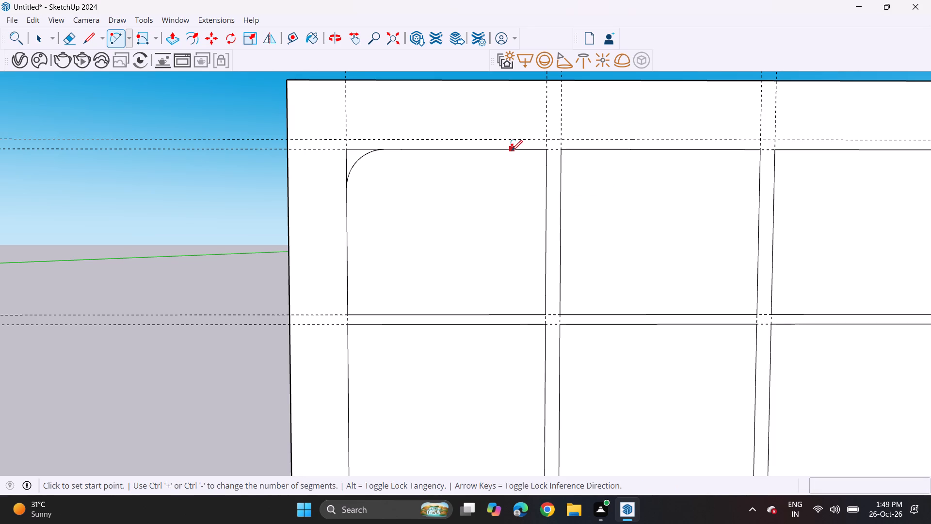
click(512, 151)
click(545, 189)
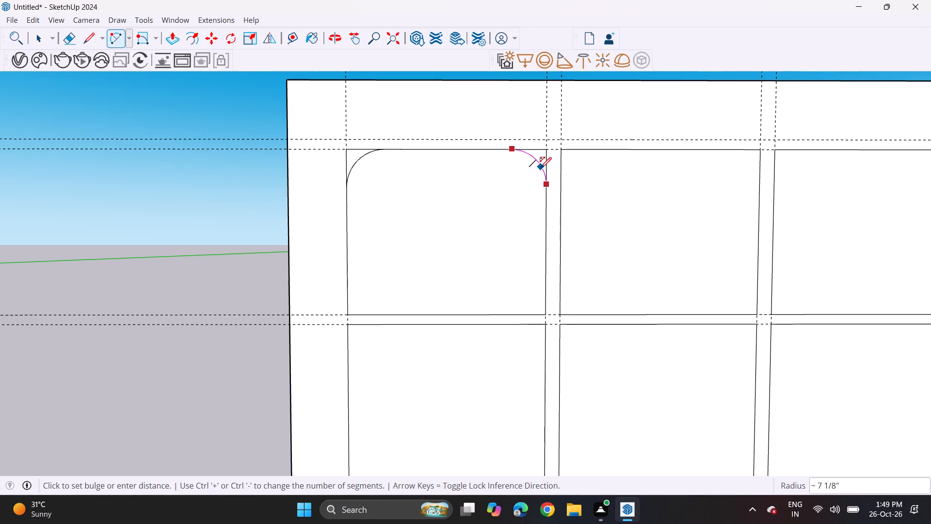
click(541, 168)
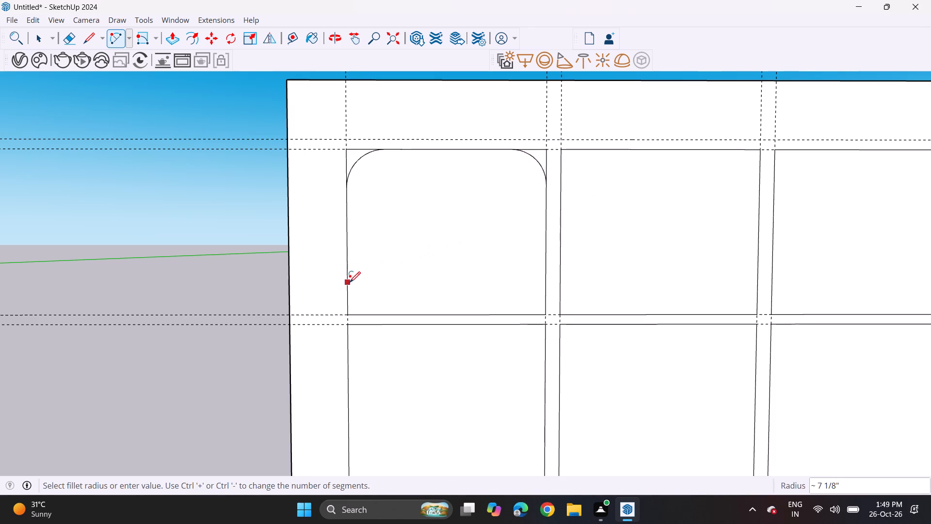
Round the two lower corners of the top row's left rectangle with tangent 2 Point Arcs matching the upper corners.
click(350, 282)
click(387, 314)
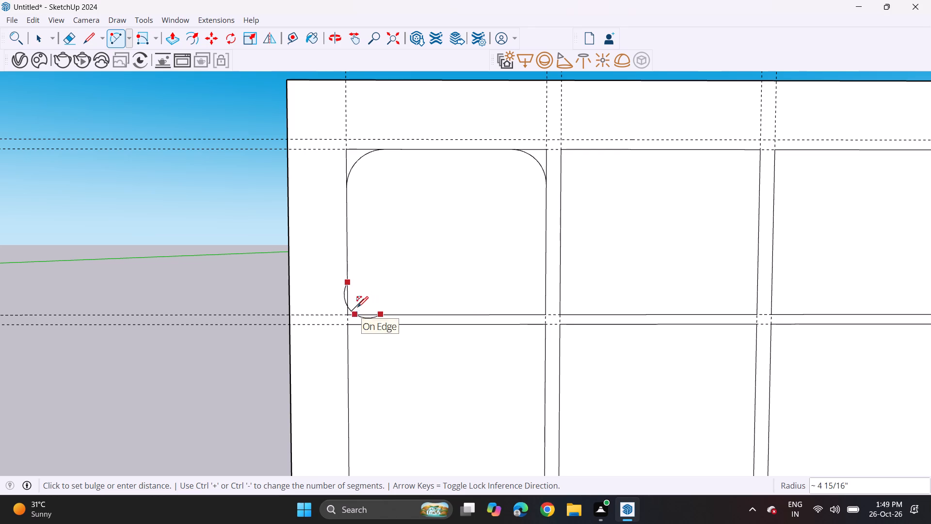
click(358, 308)
click(512, 313)
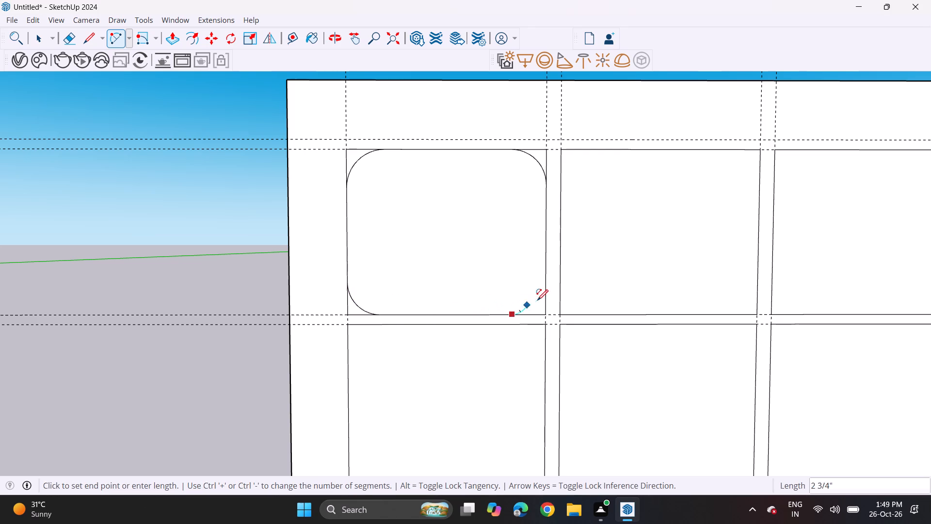
click(544, 281)
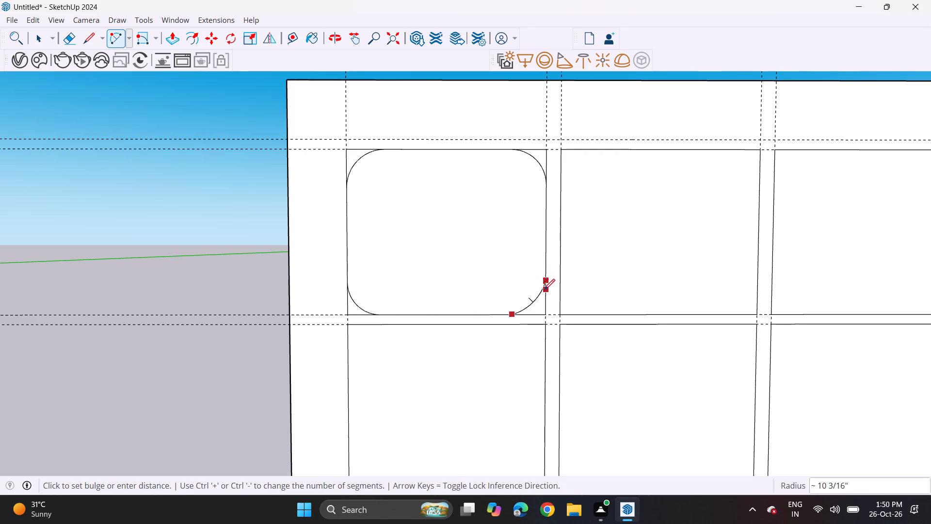
click(544, 293)
key(space)
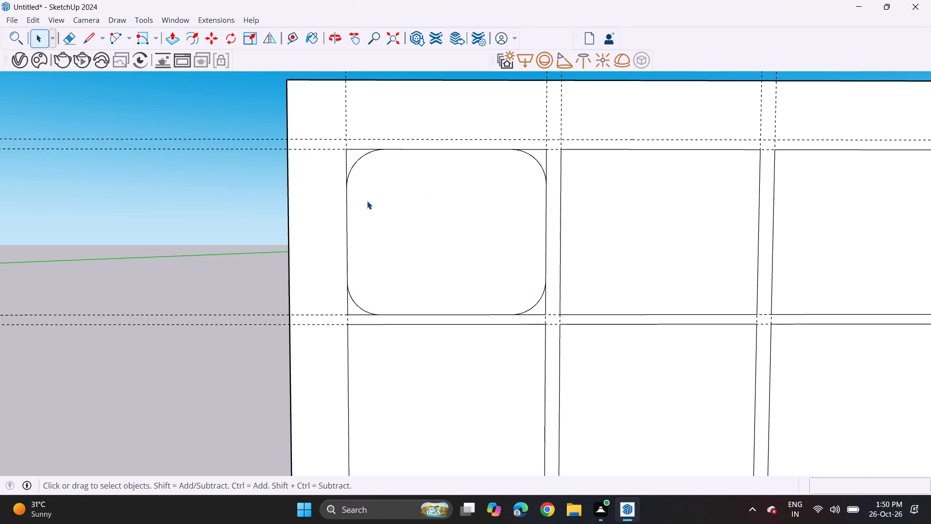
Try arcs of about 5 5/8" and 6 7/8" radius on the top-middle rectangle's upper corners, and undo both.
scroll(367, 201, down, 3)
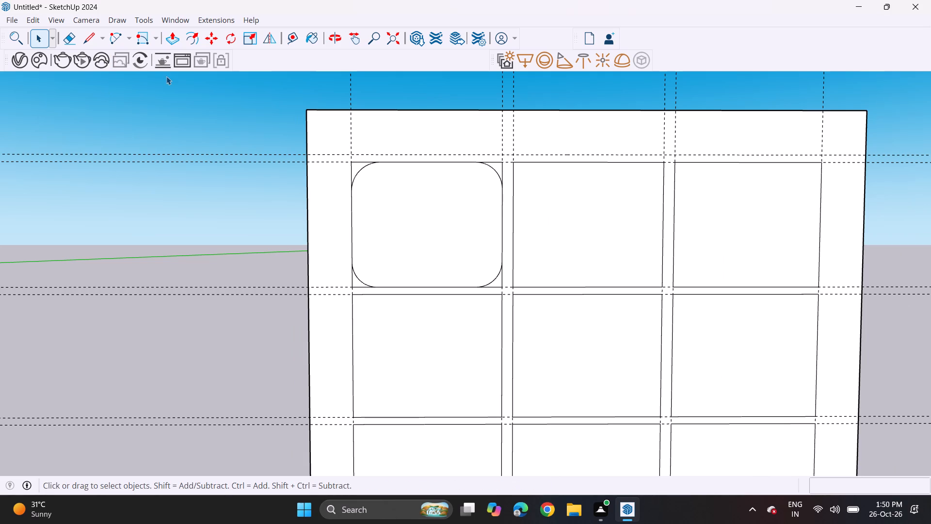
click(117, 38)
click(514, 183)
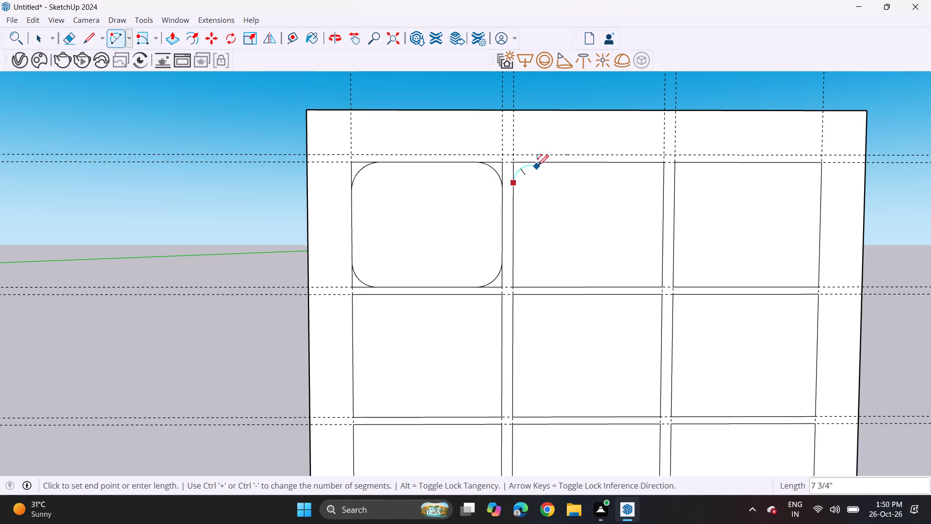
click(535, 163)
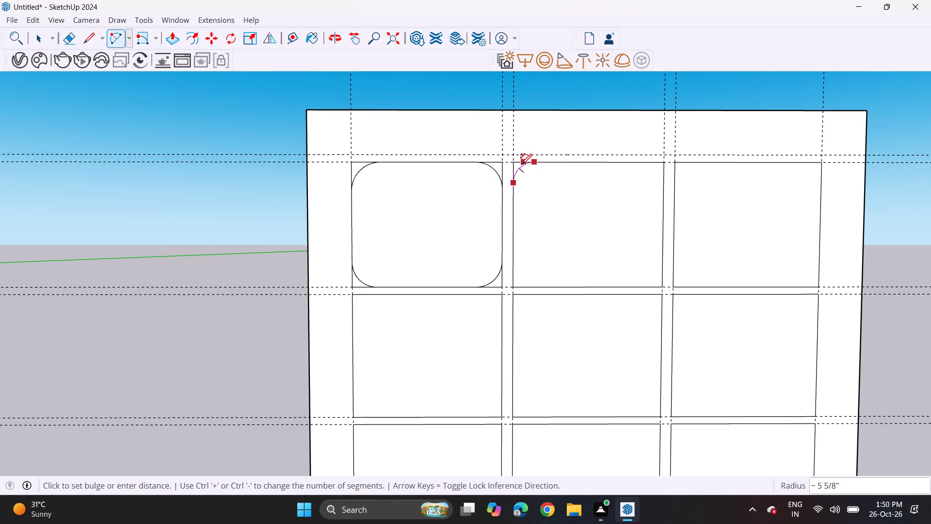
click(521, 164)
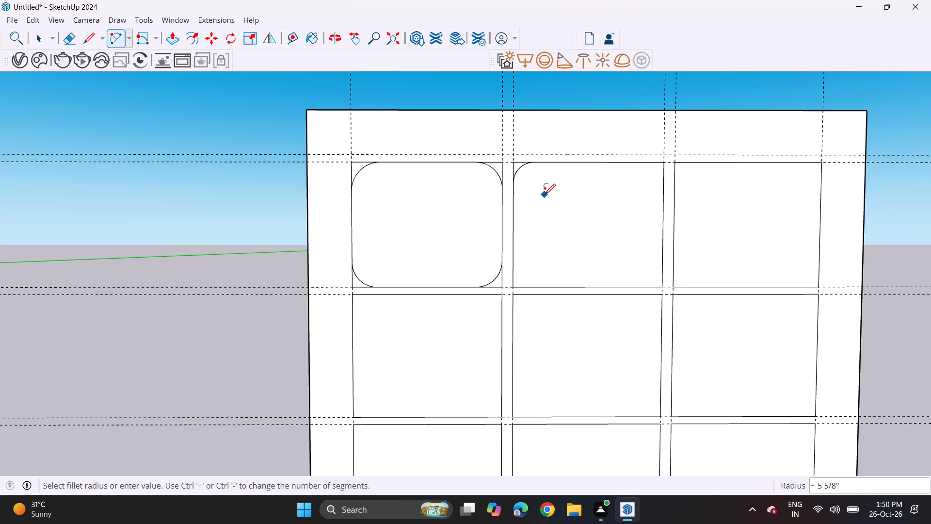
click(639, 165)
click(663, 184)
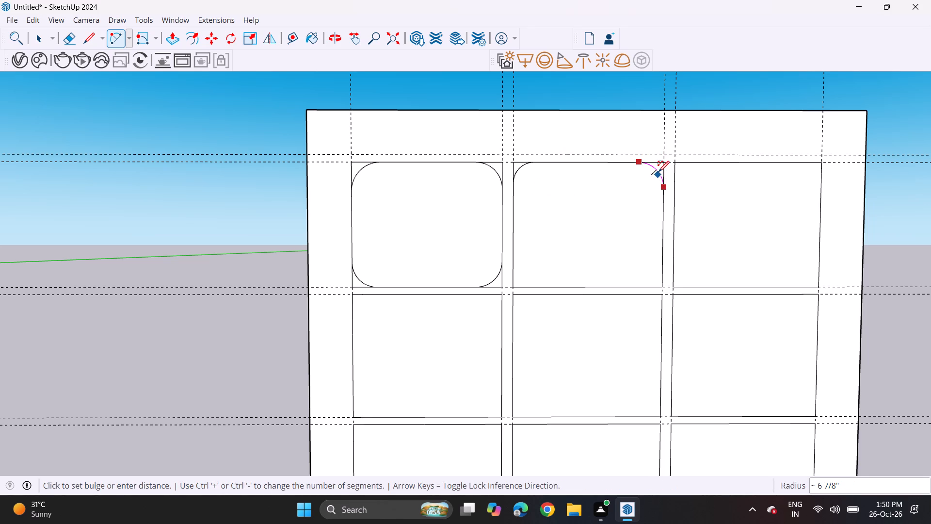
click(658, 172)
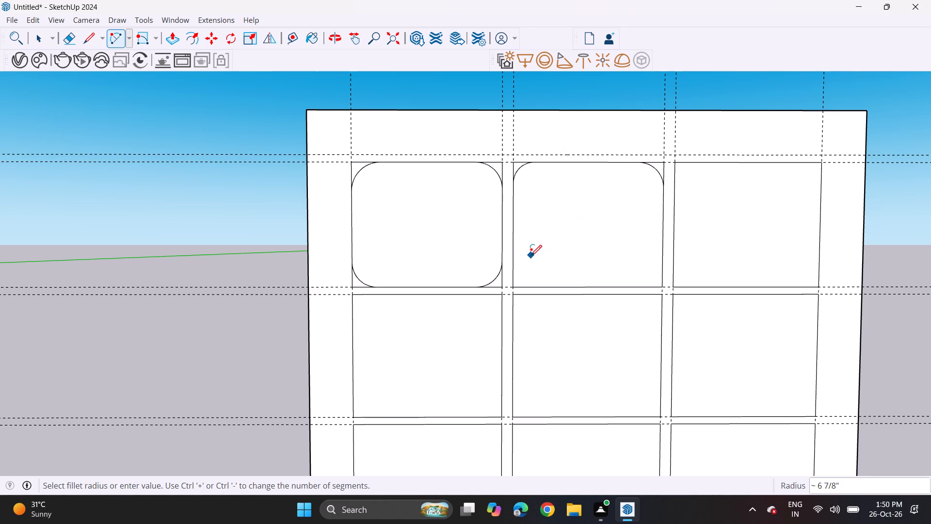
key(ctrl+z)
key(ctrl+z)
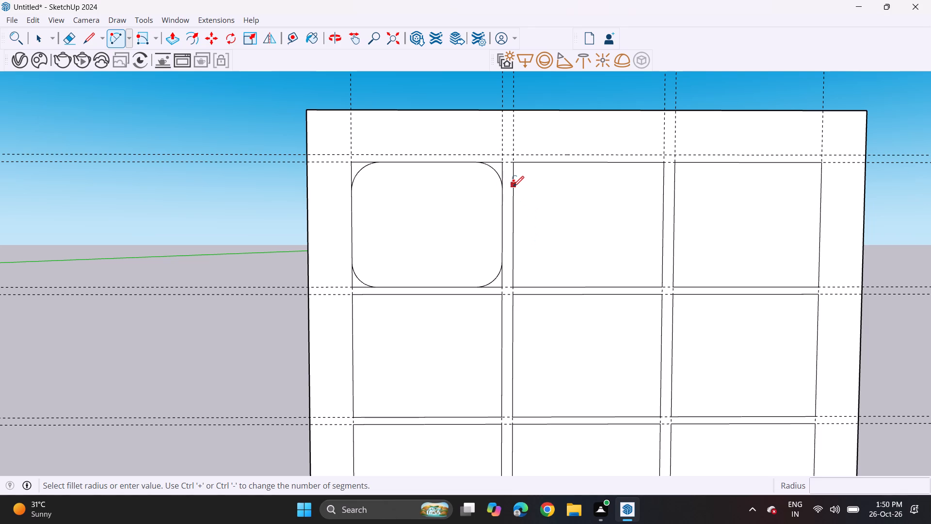
Round the two upper corners of the top-middle rectangle with 2 Point Arcs of about 6 1/2" and 6 3/16" radius.
click(514, 187)
click(540, 163)
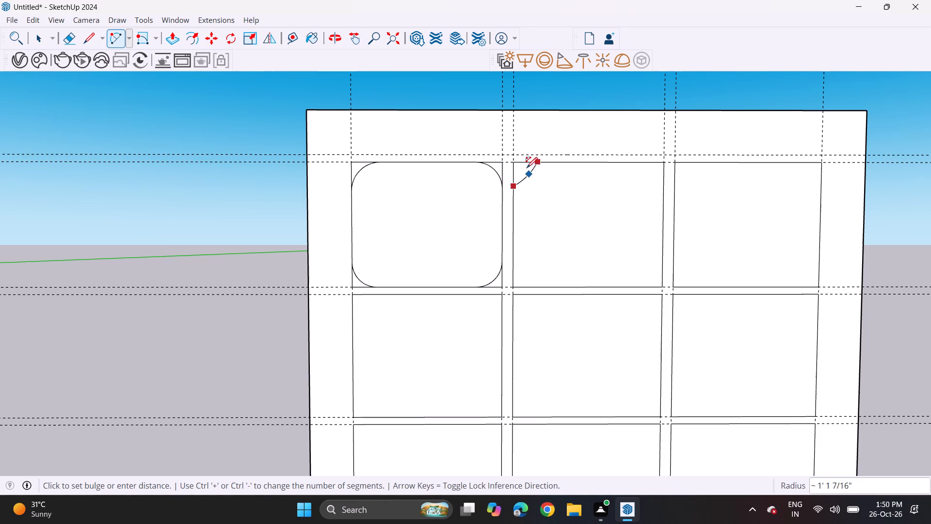
click(523, 165)
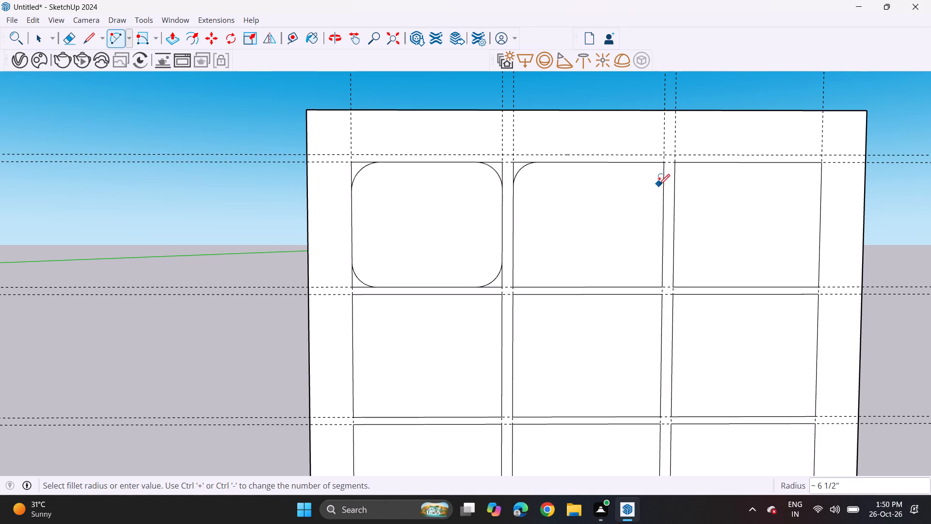
click(662, 185)
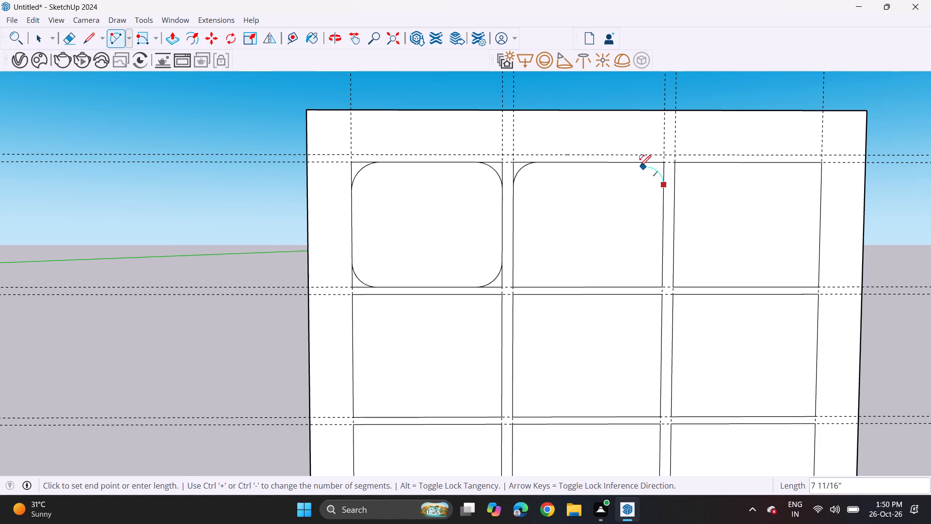
click(638, 161)
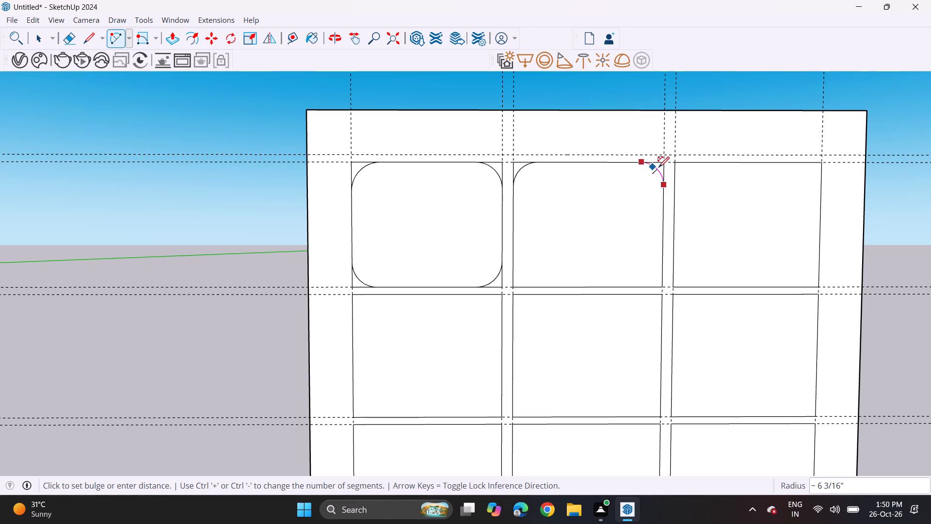
click(658, 166)
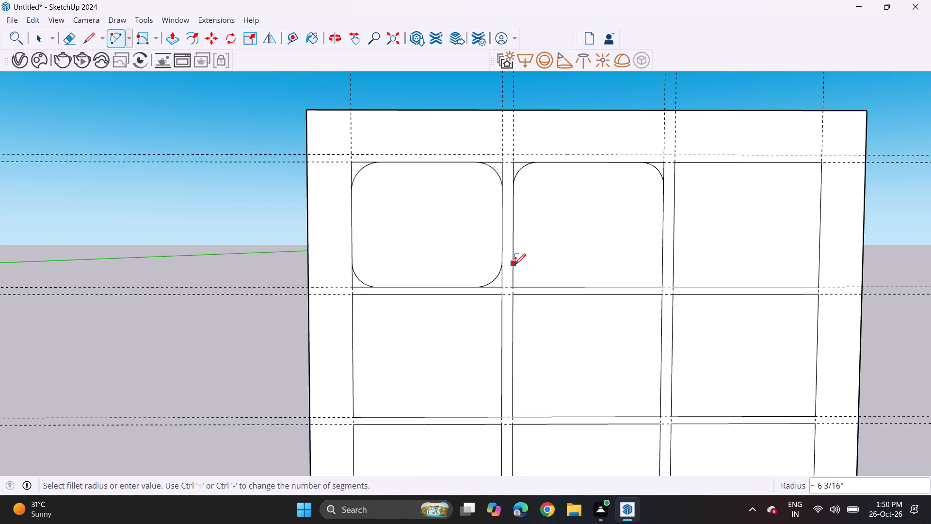
Round the two lower corners of the top-middle rectangle with 2 Point Arcs of about 6 3/8" and 5 13/16" radius.
click(515, 264)
click(535, 285)
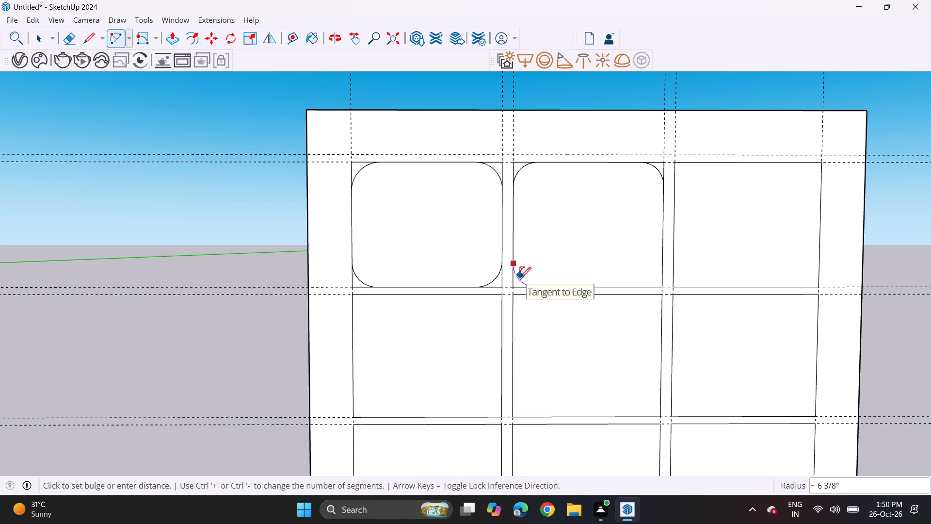
click(520, 278)
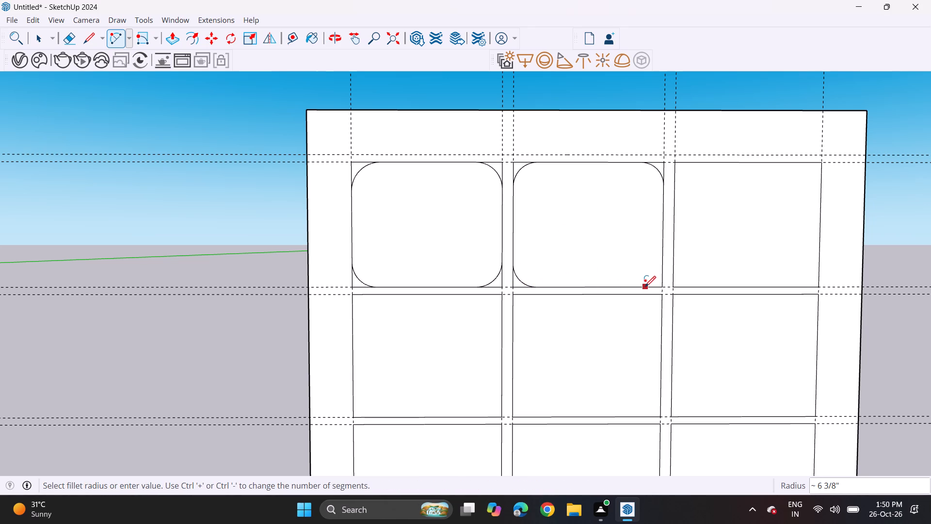
click(642, 286)
click(664, 268)
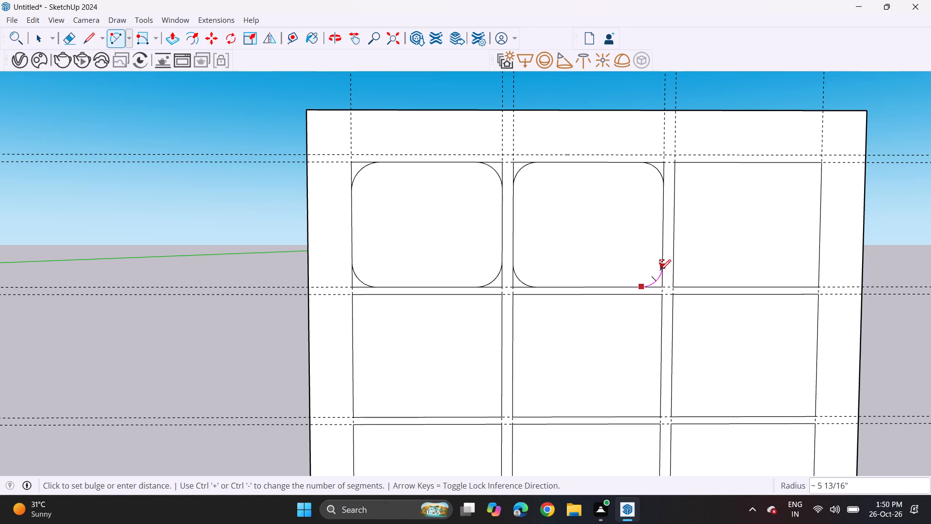
click(661, 275)
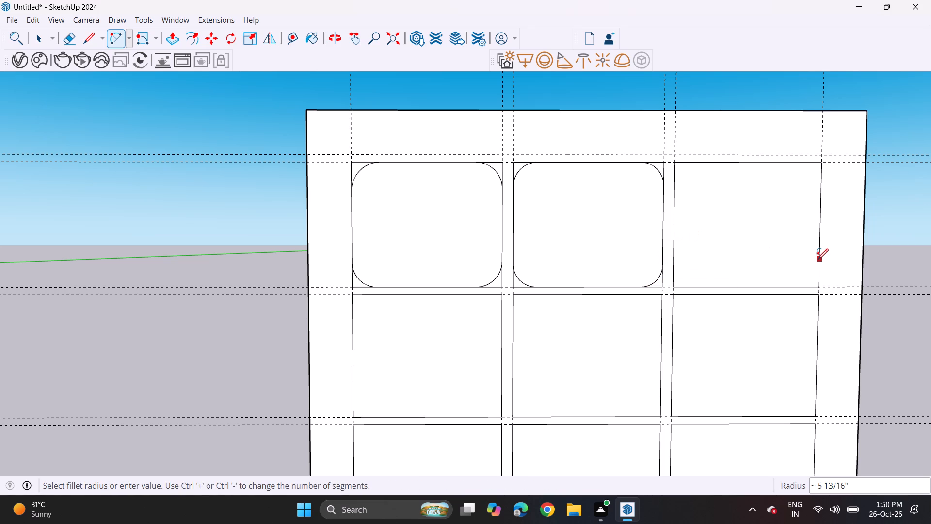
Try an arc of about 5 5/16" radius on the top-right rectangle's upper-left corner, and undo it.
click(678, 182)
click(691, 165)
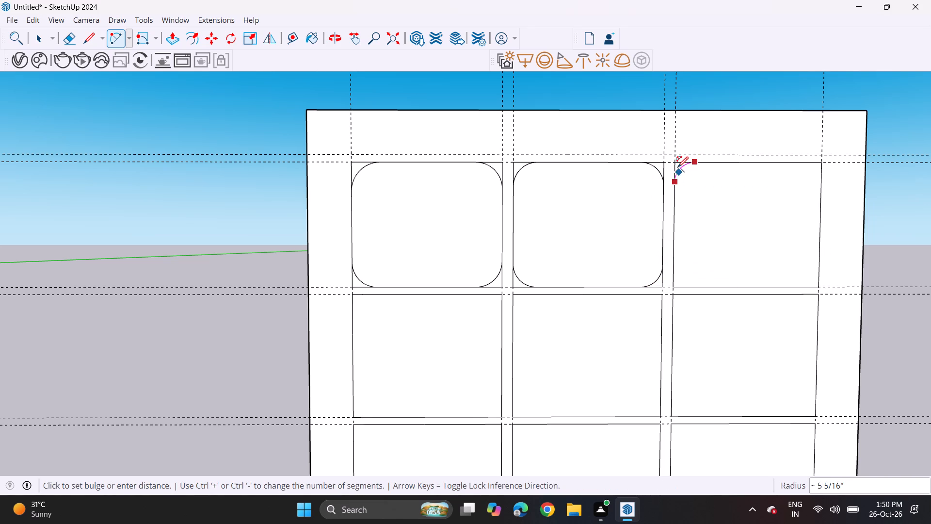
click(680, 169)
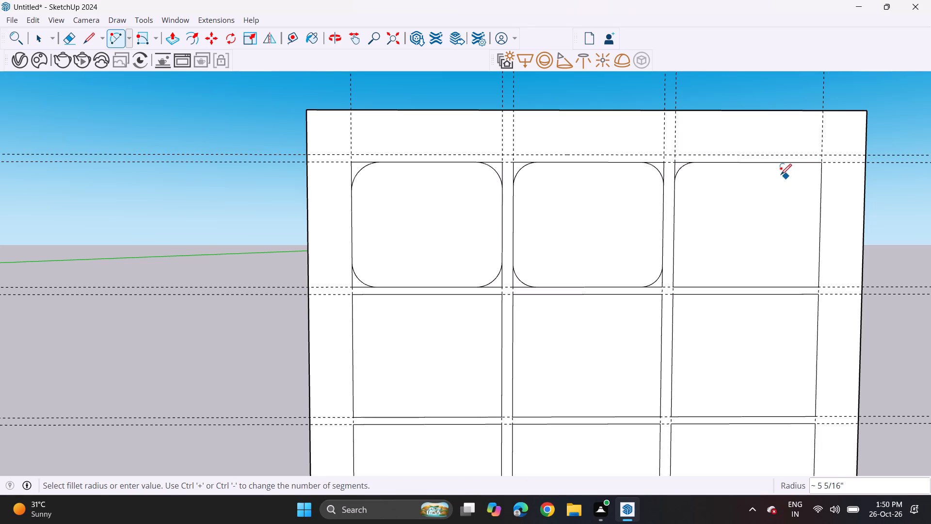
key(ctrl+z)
Round the top-right rectangle's upper corners with 2 Point Arcs, using about 5 3/16" radius at the upper-left corner.
click(678, 181)
click(700, 162)
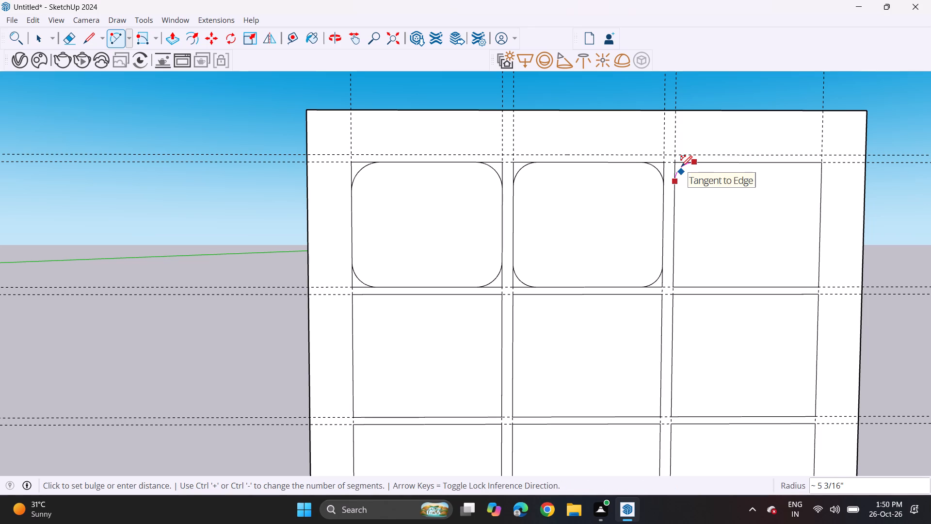
click(681, 166)
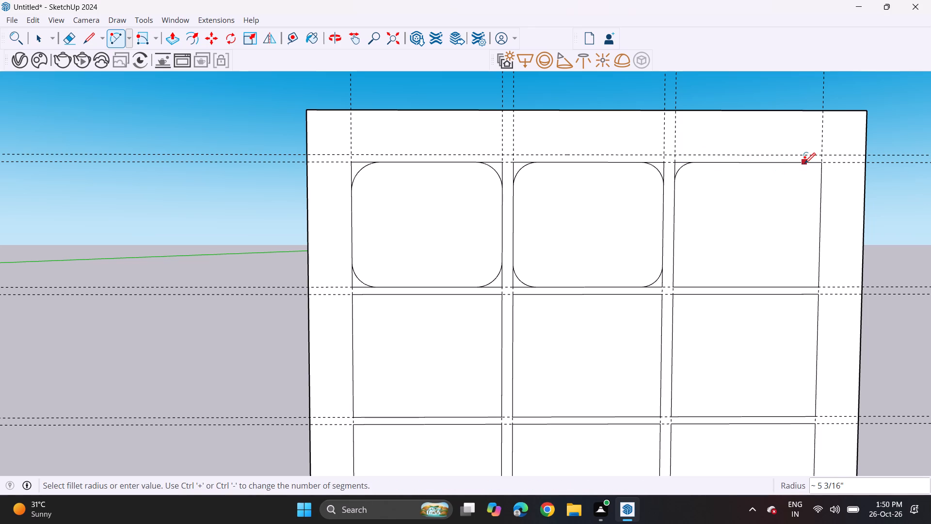
click(804, 164)
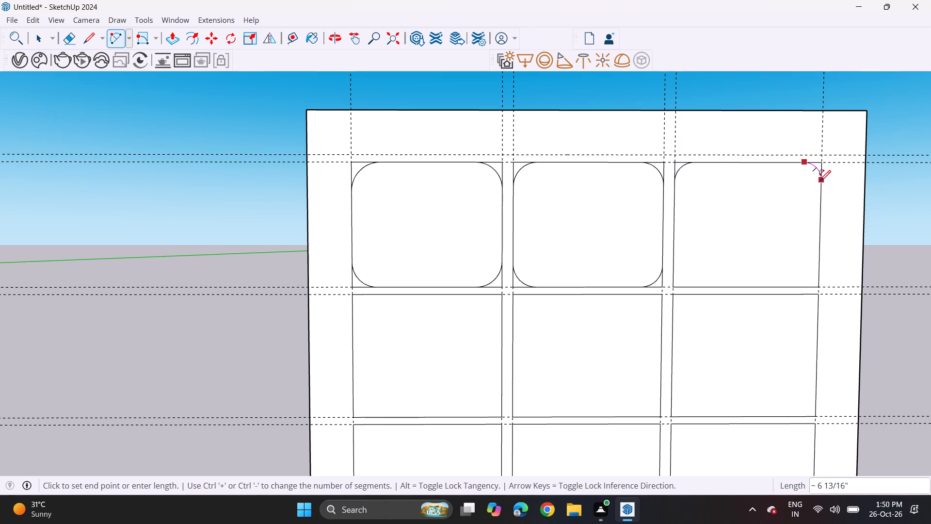
click(824, 180)
click(817, 170)
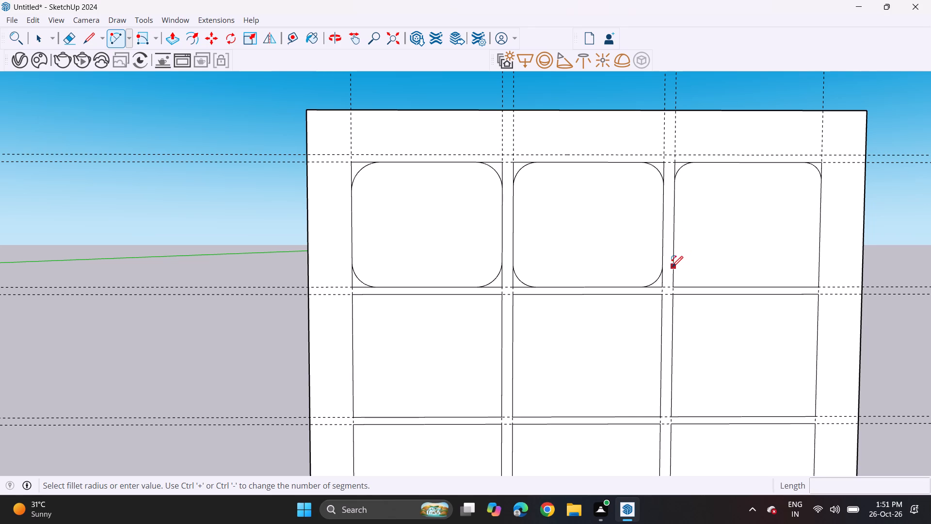
Round the top-right rectangle's lower corners with 2 Point Arcs, using about 5 11/16" radius at the lower-left corner.
click(672, 267)
click(690, 286)
click(681, 286)
click(798, 289)
click(819, 272)
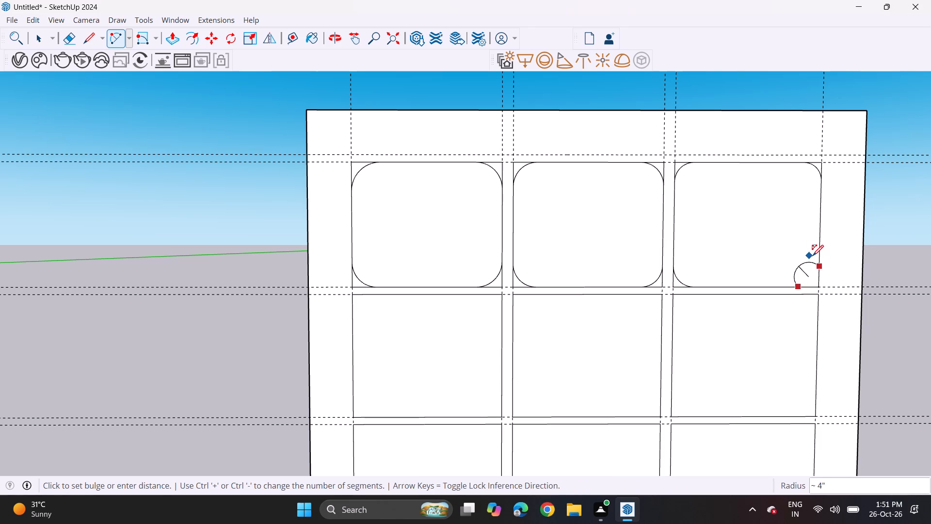
click(815, 278)
Round the two upper corners of the second row's left rectangle with 2 Point Arcs of about 5 7/8" and 5 11/16" radius.
scroll(563, 248, down, 3)
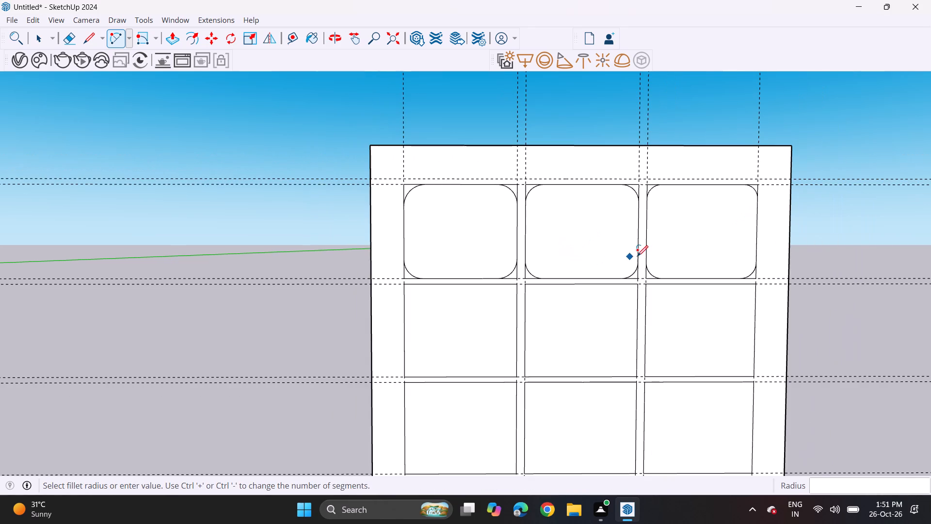
shift+scroll(549, 263, up, 1)
shift+middle_drag(548, 262, 544, 199)
scroll(432, 258, up, 4)
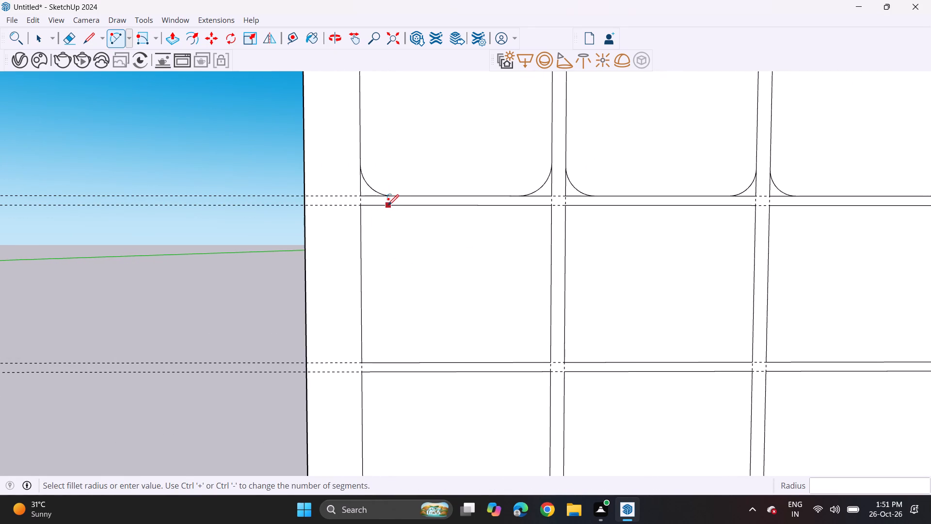
click(388, 205)
click(363, 228)
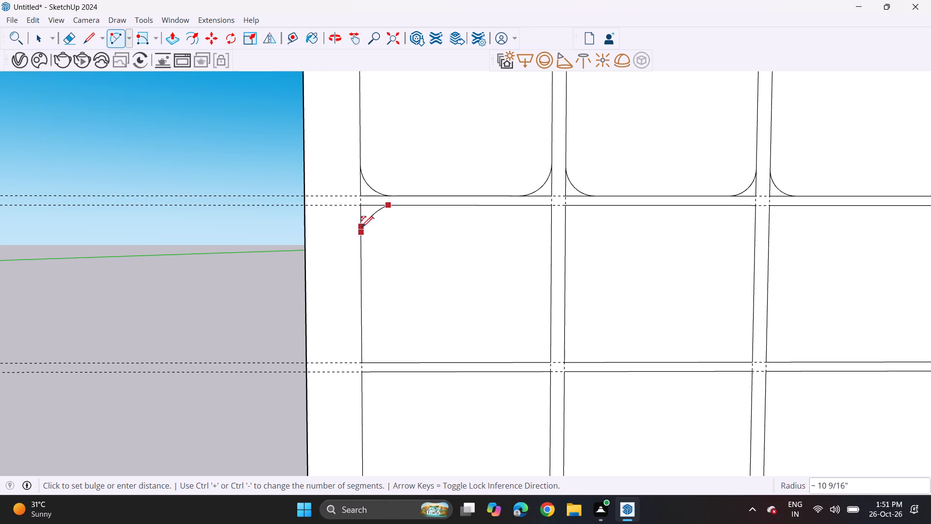
click(366, 221)
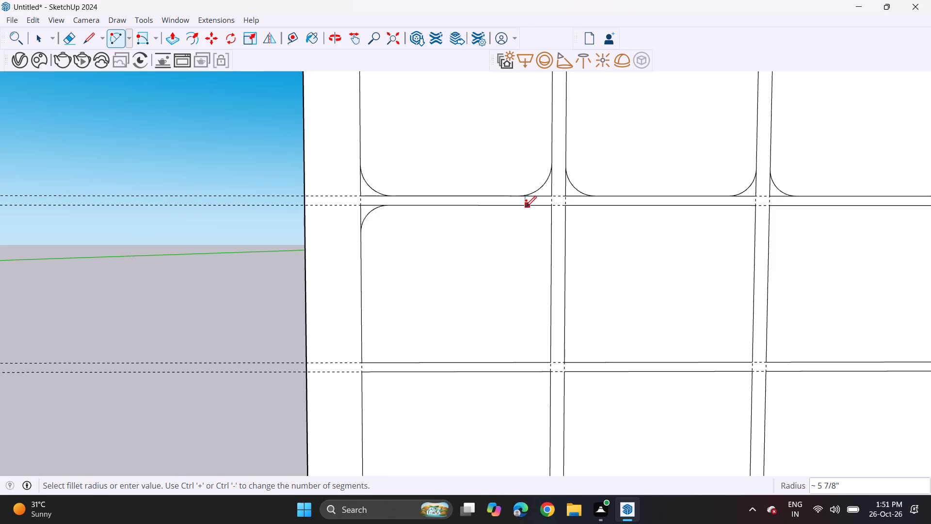
click(526, 207)
click(553, 232)
click(548, 219)
Round the two lower corners of the second row's left rectangle with 2 Point Arcs of about 4 5/8" and 5 5/8" radius.
click(365, 342)
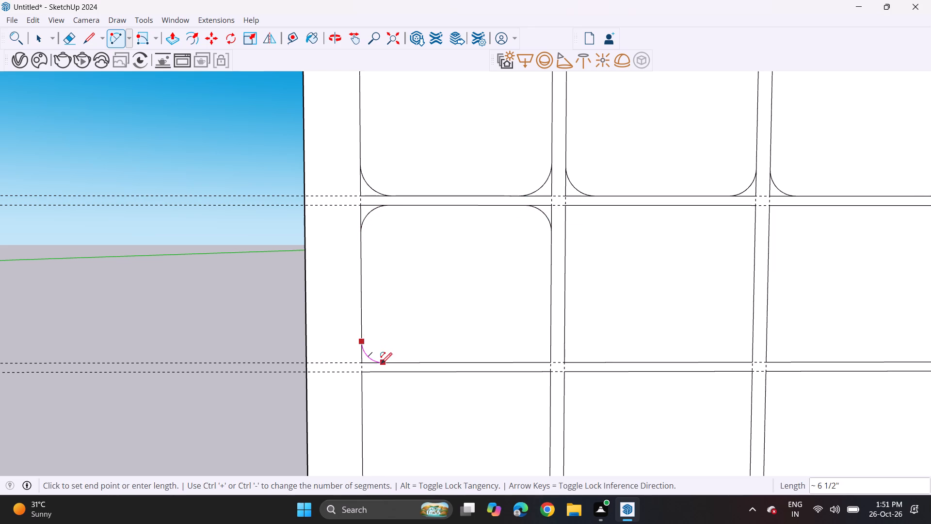
click(383, 364)
click(369, 350)
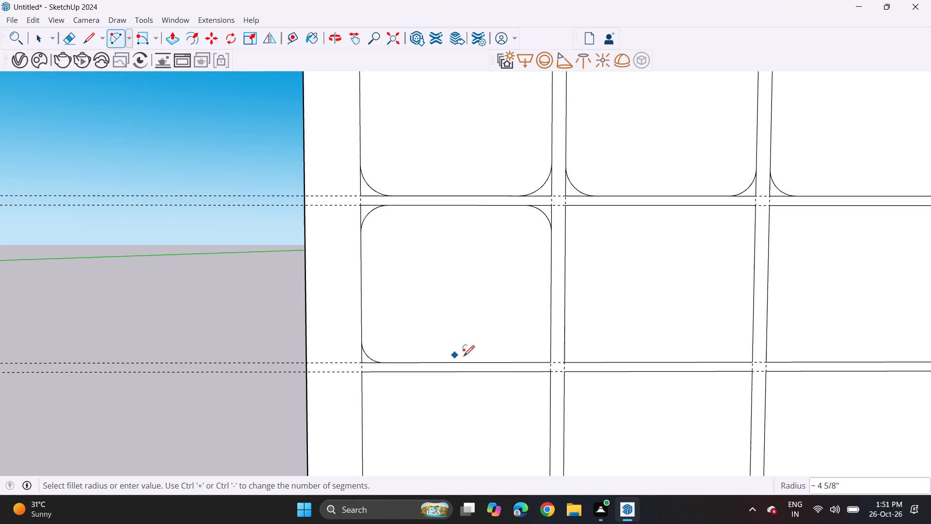
click(525, 362)
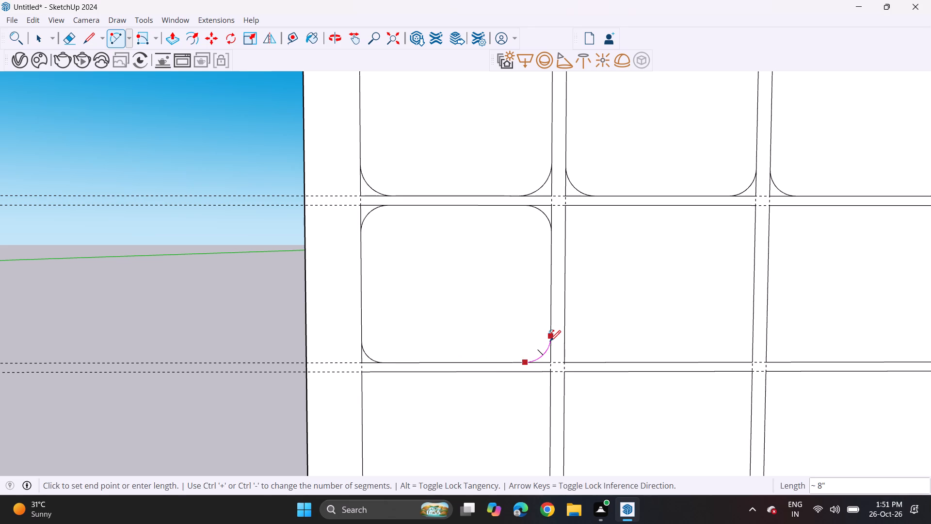
click(550, 341)
click(545, 351)
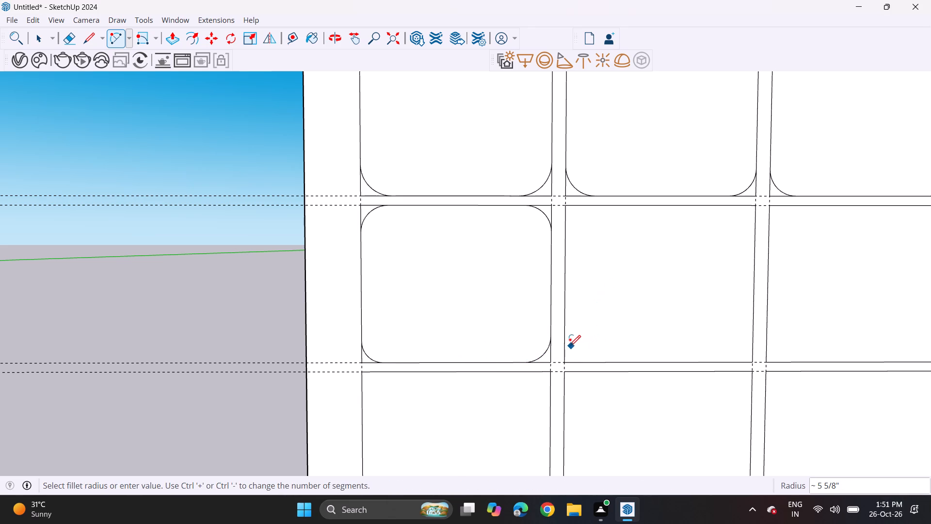
Round the second row's middle rectangle at its lower-left and upper-left corners with arcs of about 4 9/16" and 4 7/8" radius.
click(567, 342)
click(586, 364)
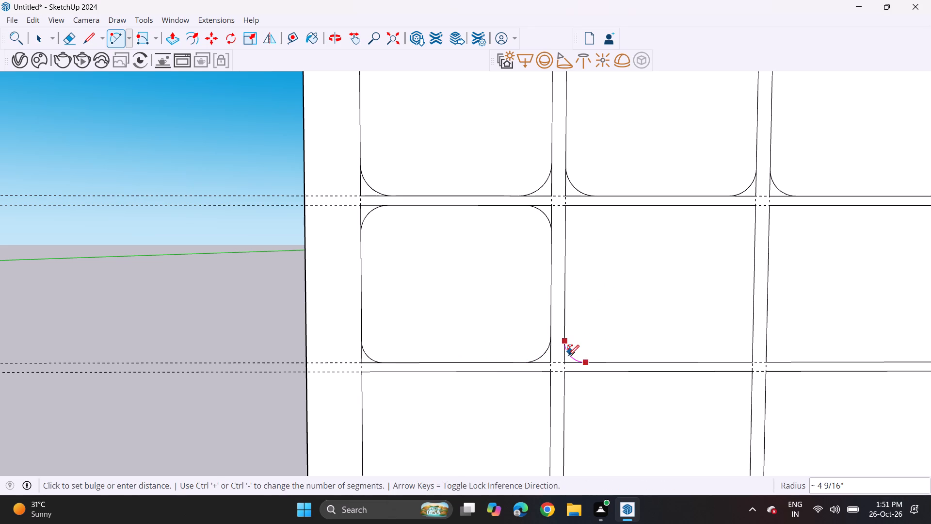
click(568, 356)
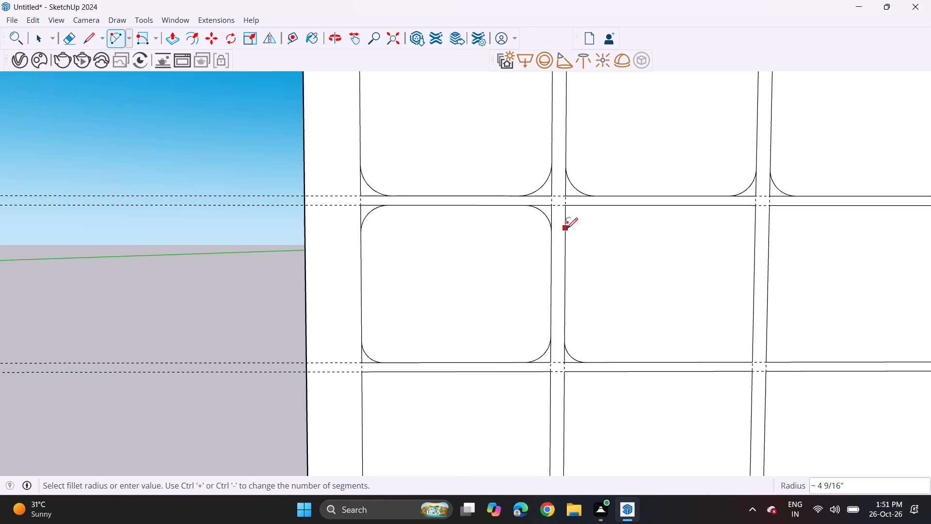
click(567, 229)
click(586, 207)
click(571, 213)
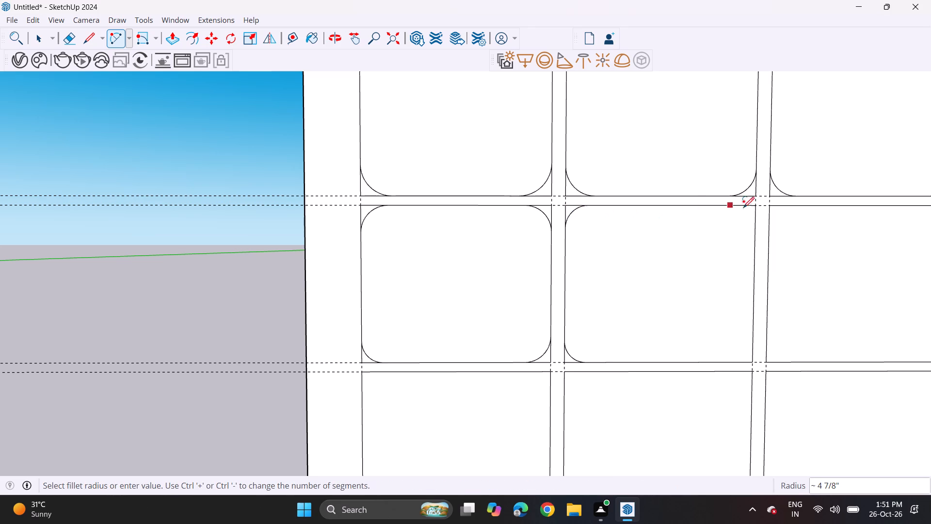
Round the two right-hand corners of the second row's middle rectangle with 2 Point Arcs, using about 4 1/2" radius at the upper one.
click(735, 207)
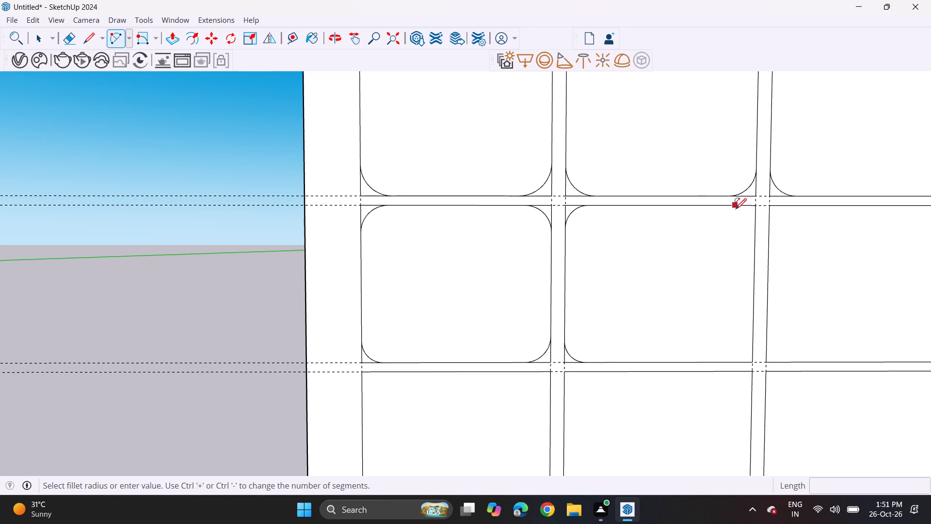
click(754, 233)
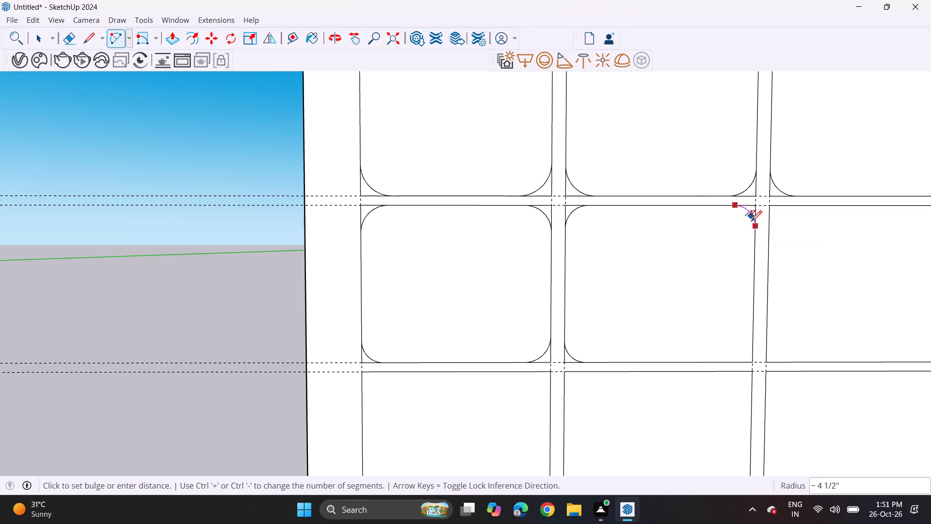
click(751, 221)
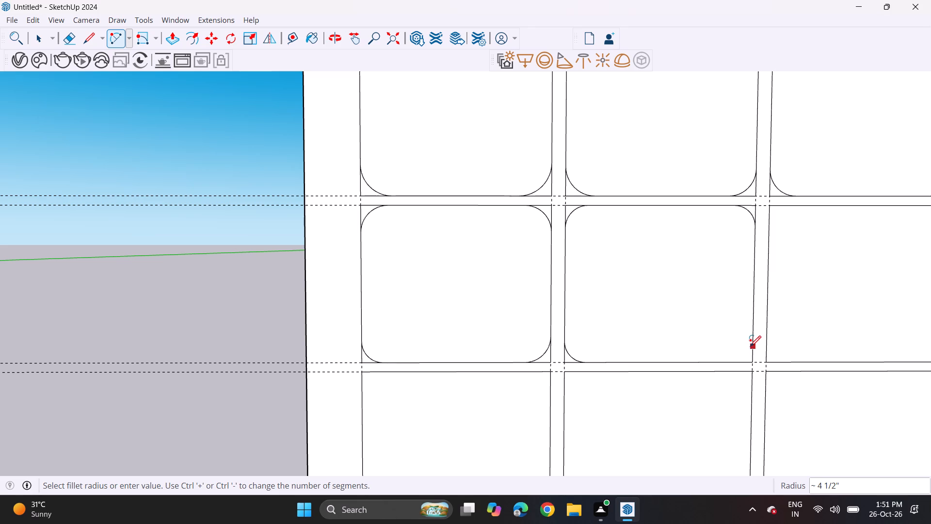
click(752, 345)
click(731, 364)
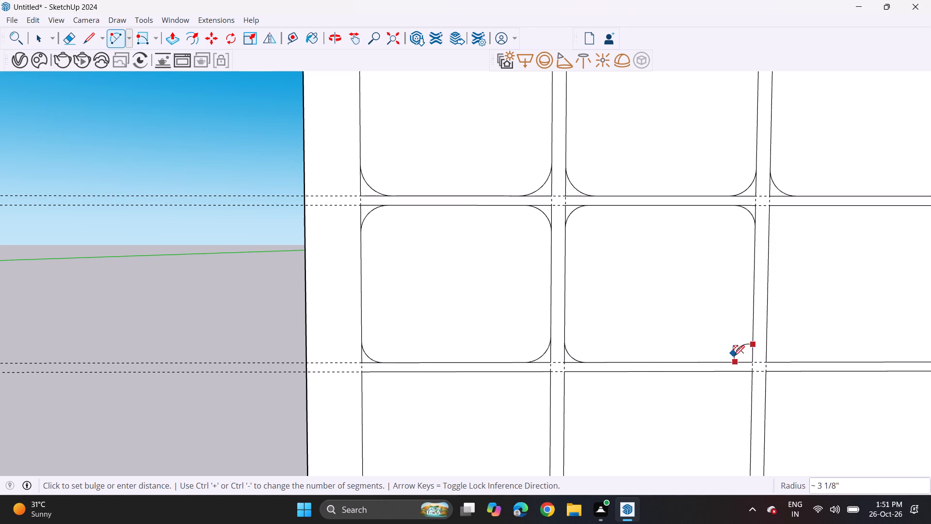
click(744, 362)
Round the two upper corners of the second row's right rectangle with 2 Point Arcs of about 4 7/16" and 4 5/16" radius.
scroll(660, 267, down, 6)
shift+middle_drag(674, 282, 554, 284)
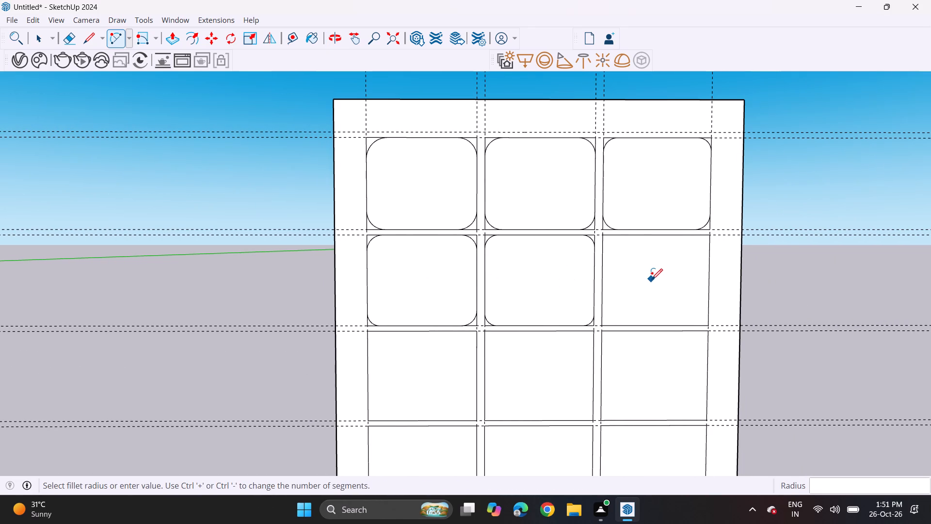
click(602, 247)
click(616, 236)
click(610, 237)
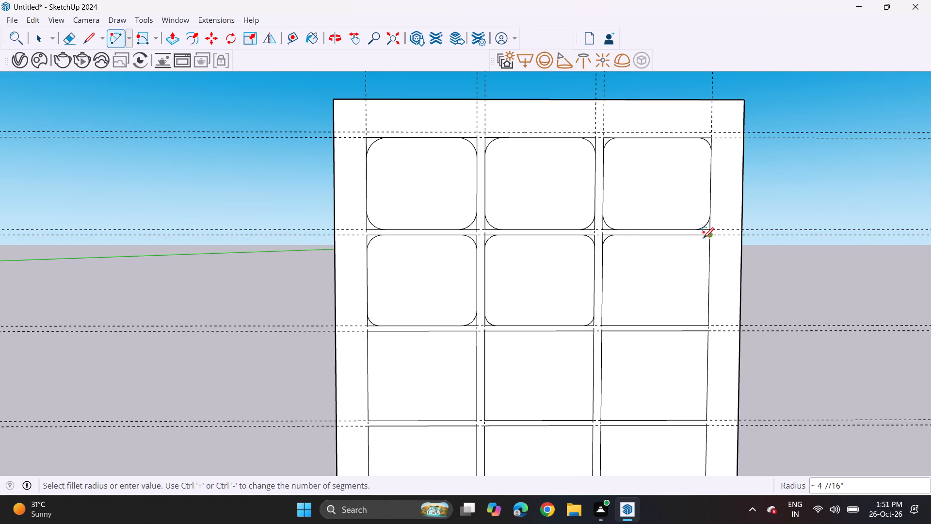
click(698, 237)
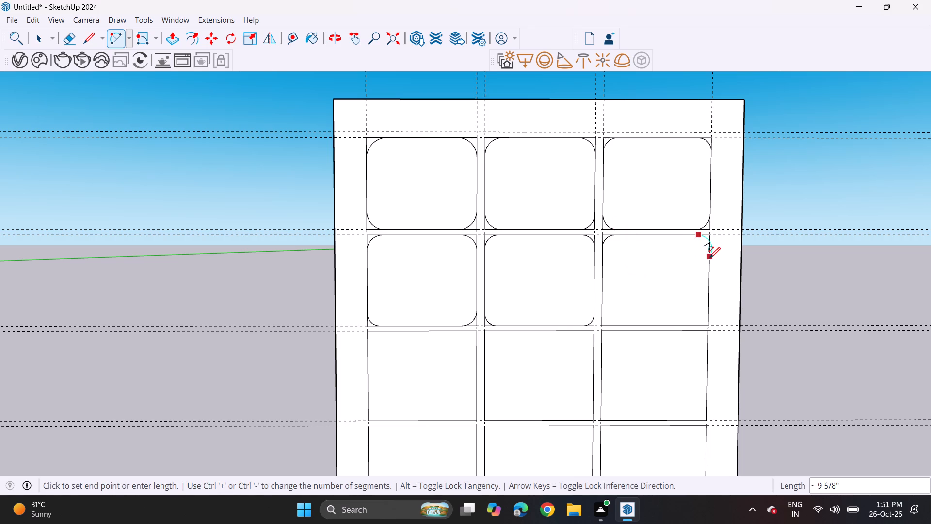
click(708, 249)
click(708, 243)
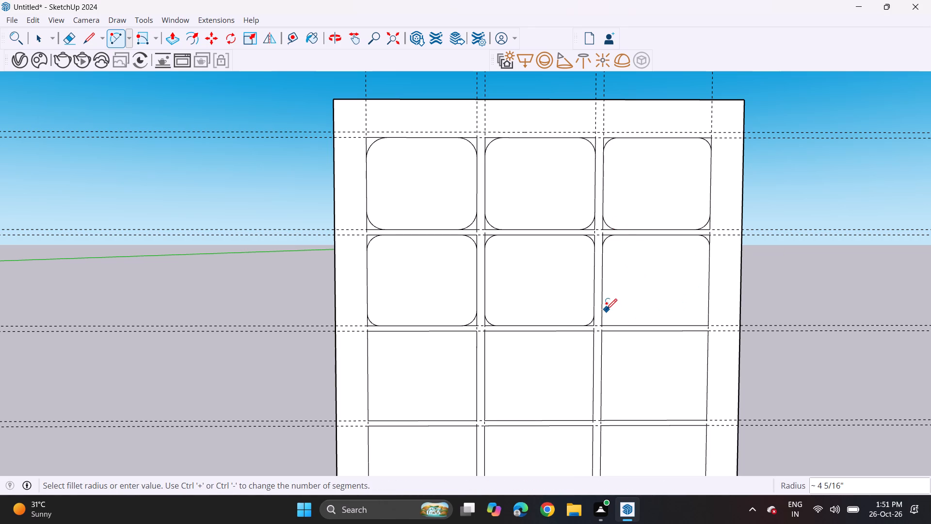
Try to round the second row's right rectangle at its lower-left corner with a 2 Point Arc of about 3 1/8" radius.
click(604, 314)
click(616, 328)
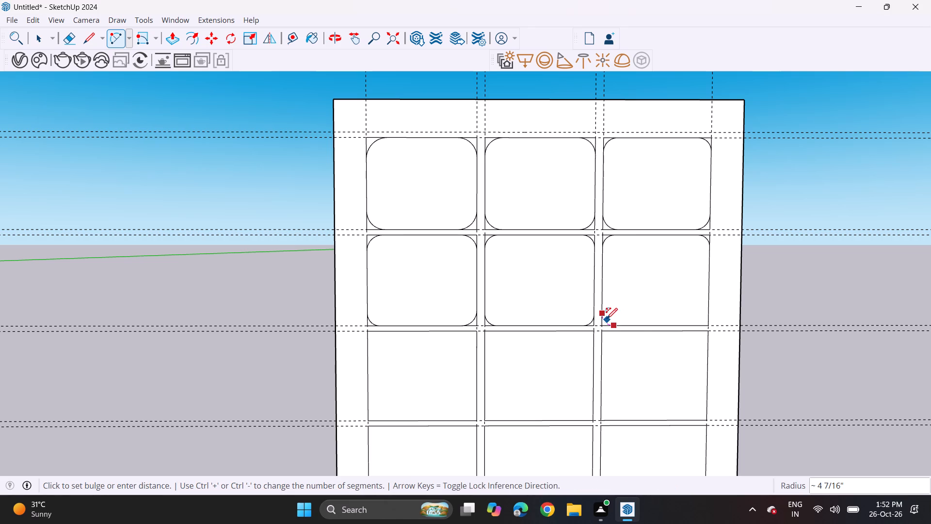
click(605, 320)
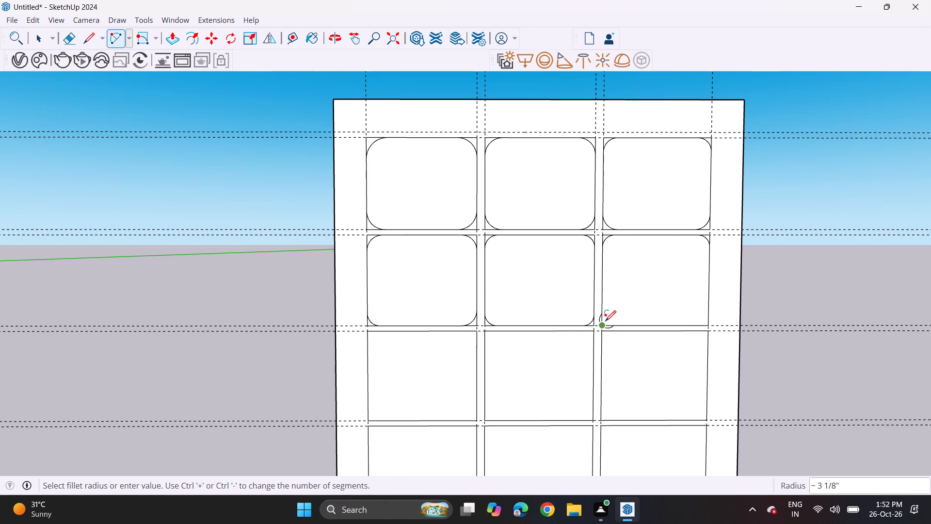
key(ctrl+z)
Round the two lower corners of the second row's right rectangle with 2 Point Arcs, using about 3 7/8" radius at the lower-left one.
scroll(599, 321, up, 5)
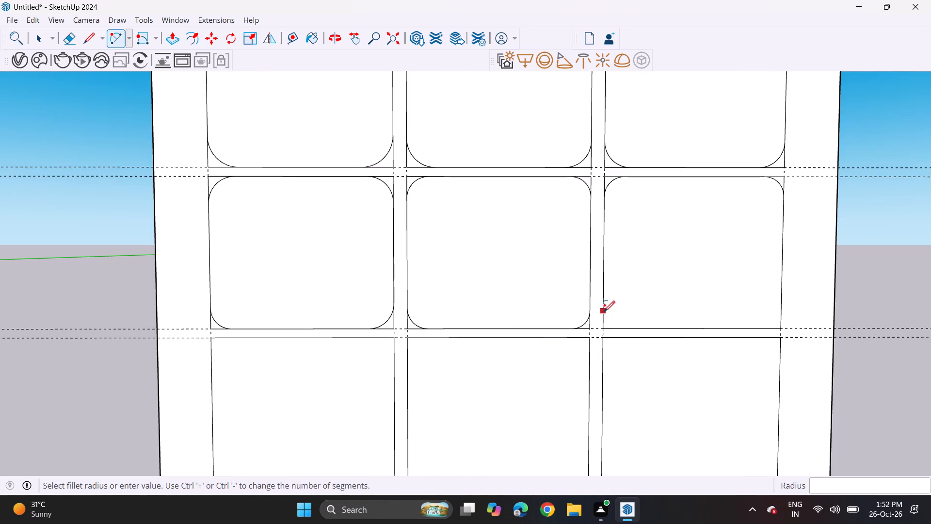
click(604, 311)
click(622, 328)
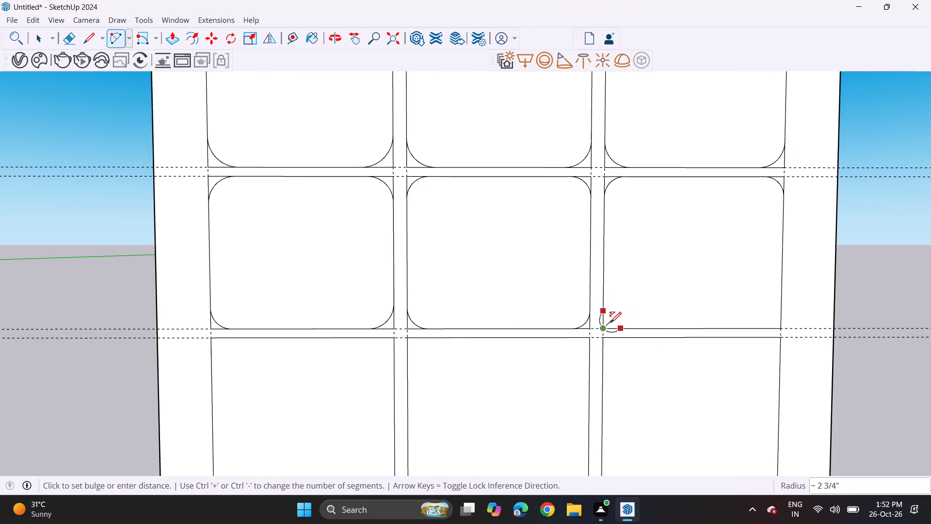
scroll(609, 326, up, 6)
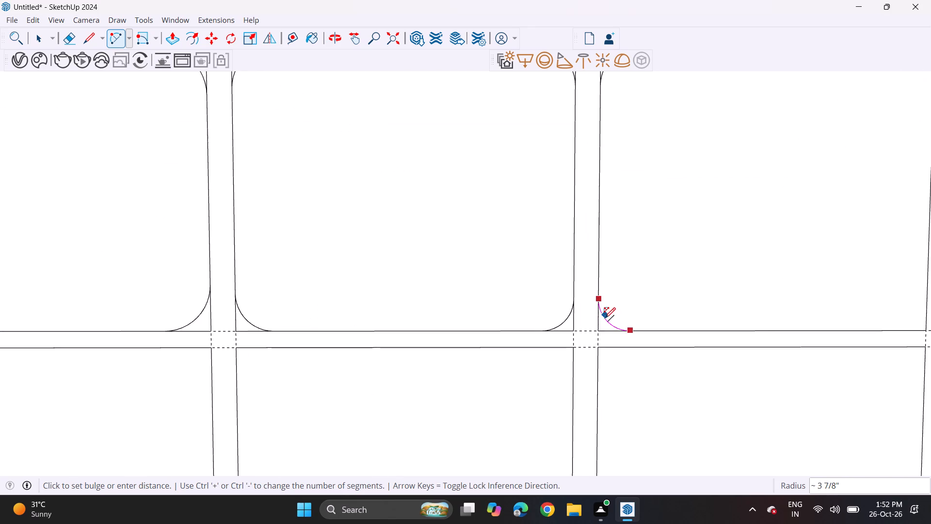
click(605, 318)
scroll(635, 328, down, 2)
scroll(635, 328, up, 1)
scroll(633, 328, down, 6)
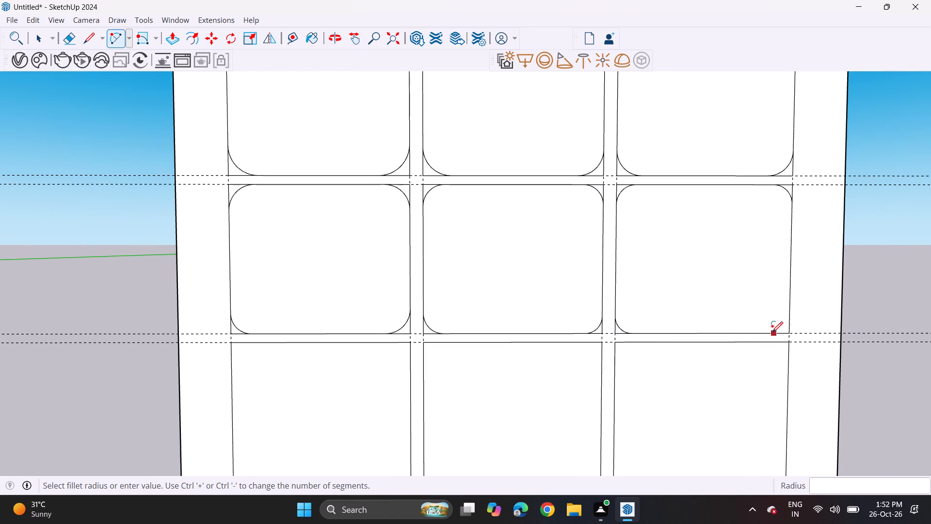
click(774, 333)
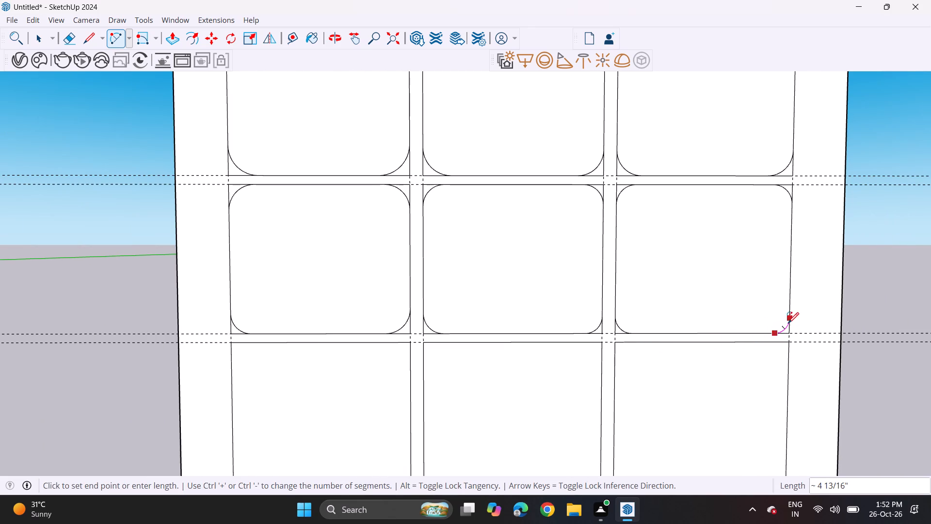
click(788, 322)
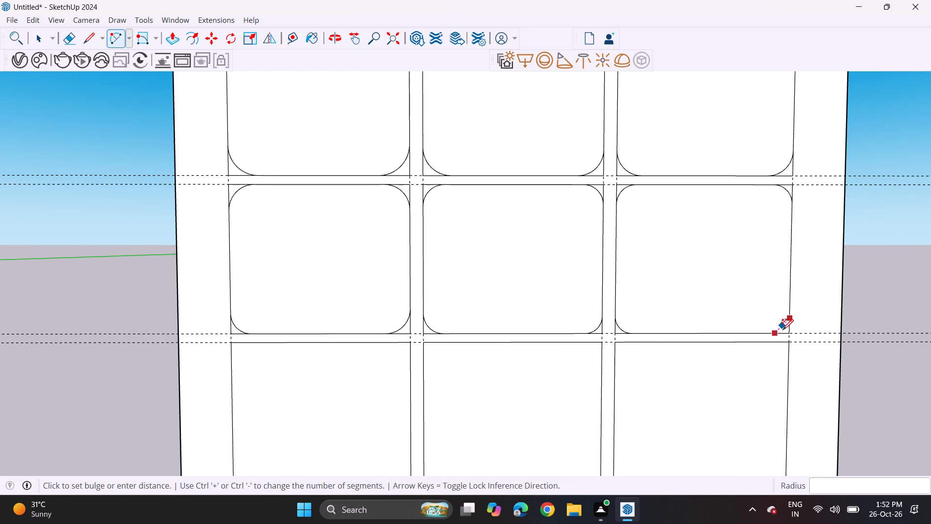
click(785, 330)
scroll(635, 312, down, 5)
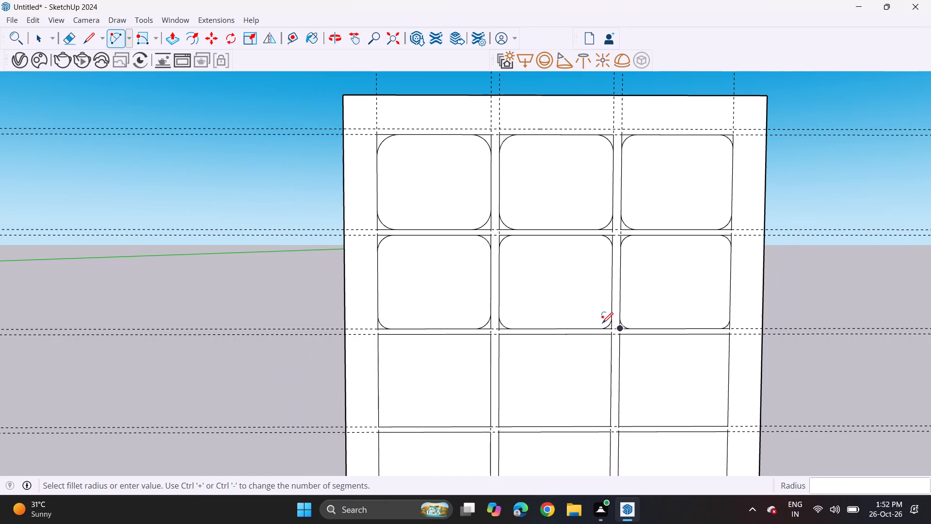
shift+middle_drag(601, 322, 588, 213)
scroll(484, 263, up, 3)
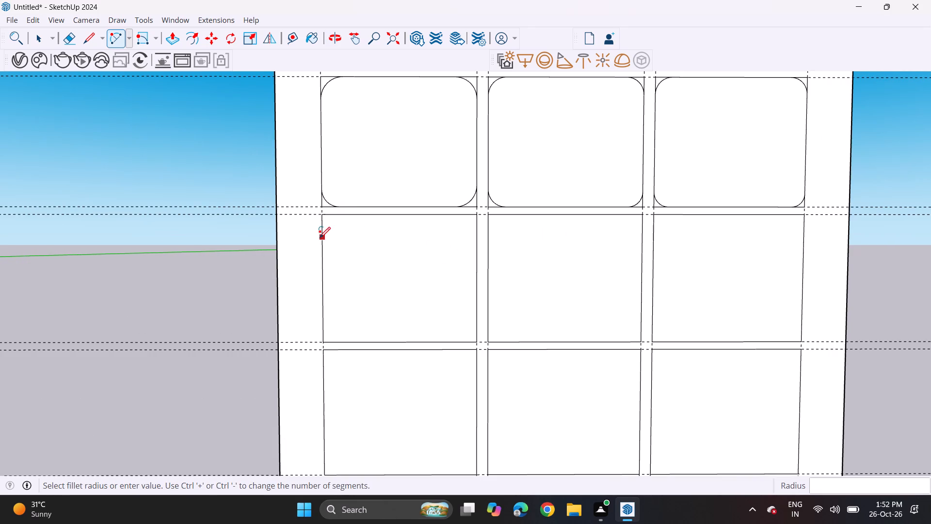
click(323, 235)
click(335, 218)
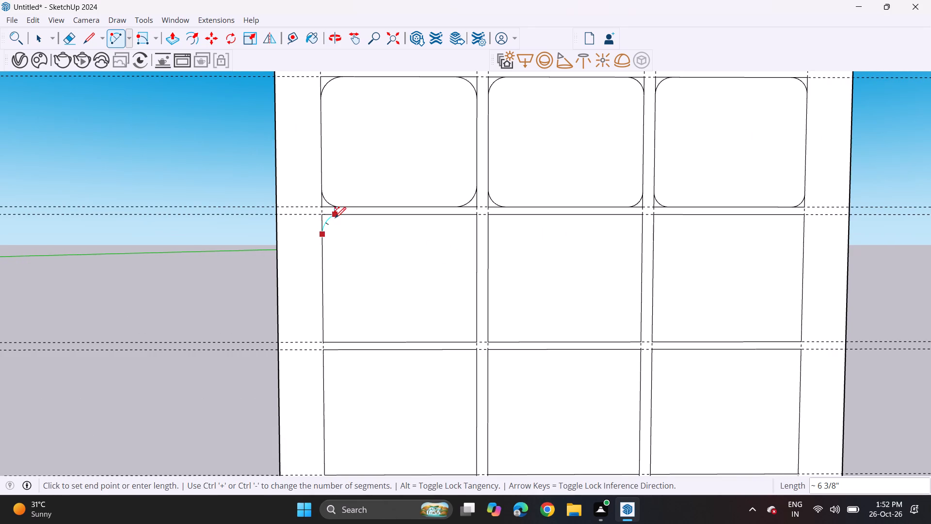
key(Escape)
Round the two upper corners of the third row's left rectangle with 2 Point Arcs of about 3 15/16" and 4 11/16" radius.
scroll(335, 215, up, 5)
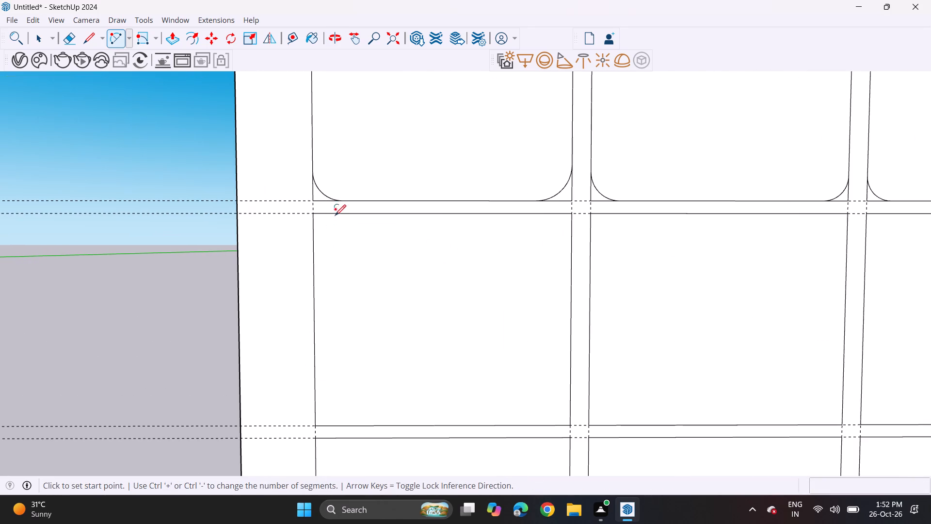
click(338, 213)
click(314, 234)
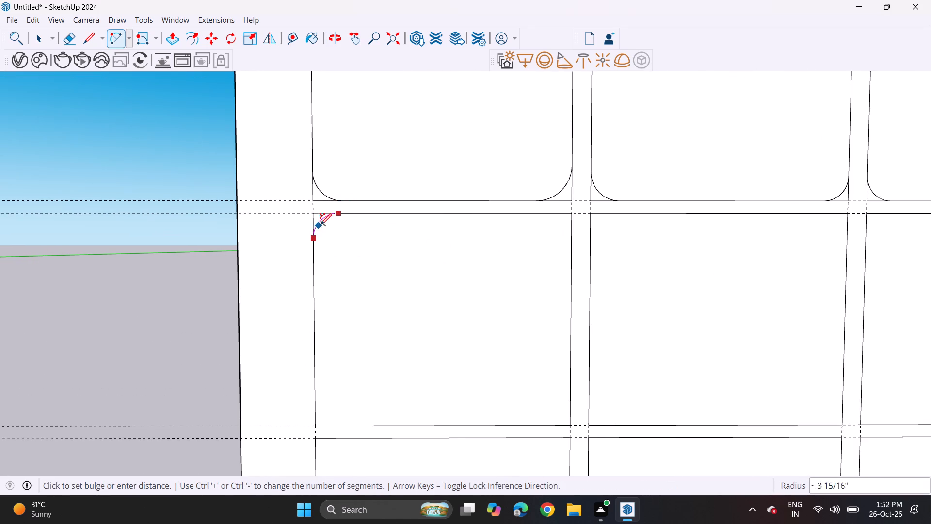
click(318, 220)
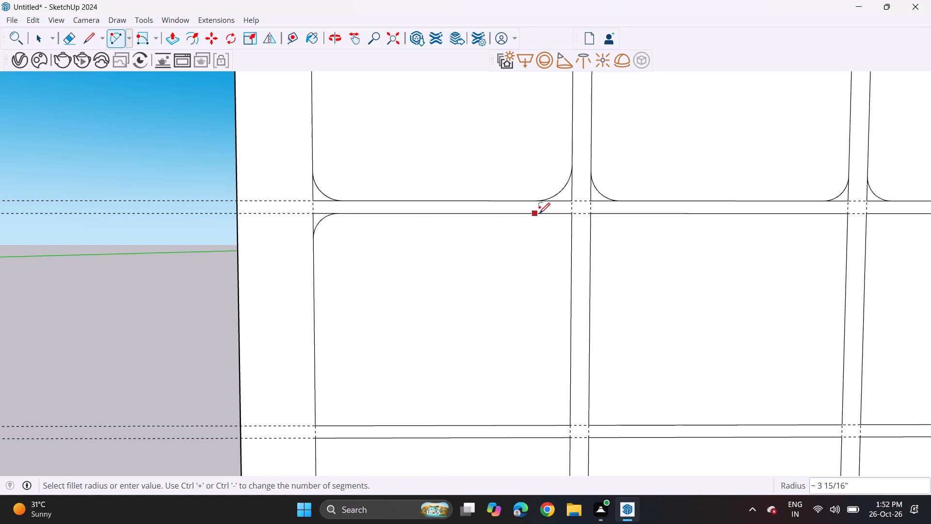
click(543, 215)
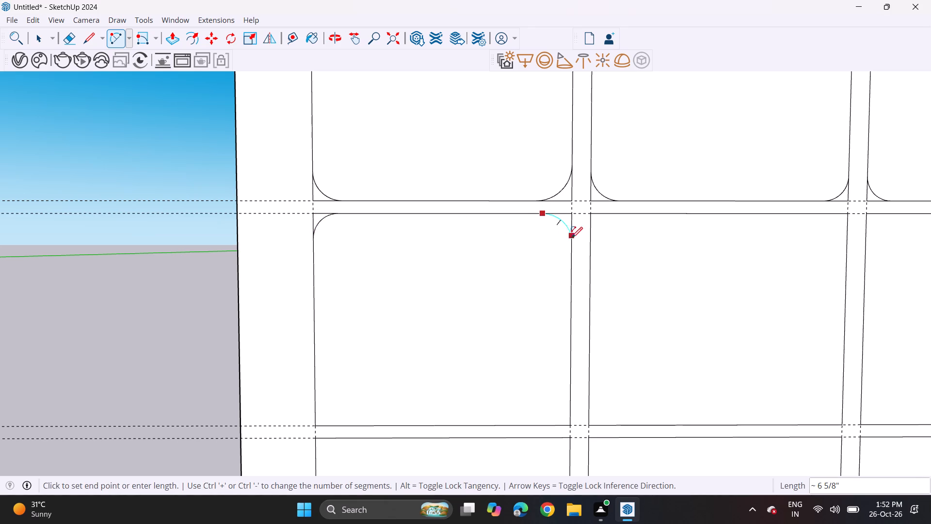
click(572, 242)
click(566, 227)
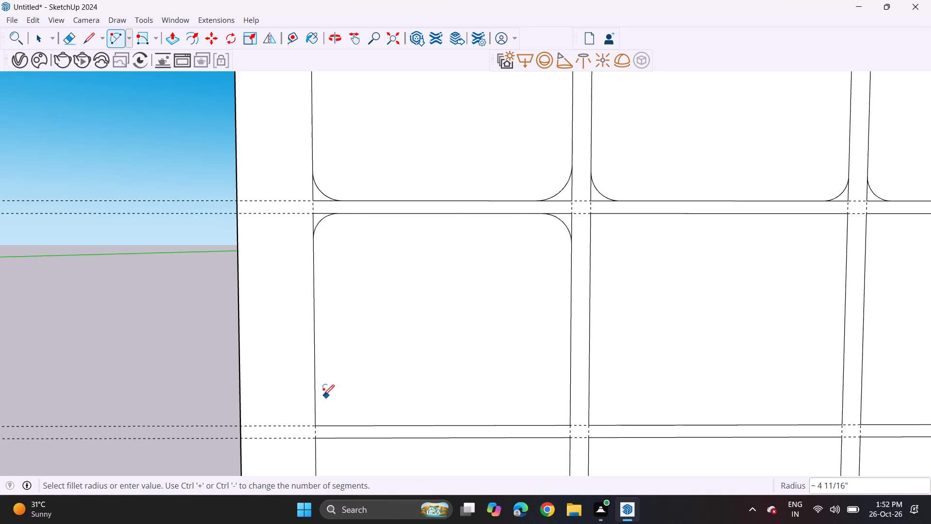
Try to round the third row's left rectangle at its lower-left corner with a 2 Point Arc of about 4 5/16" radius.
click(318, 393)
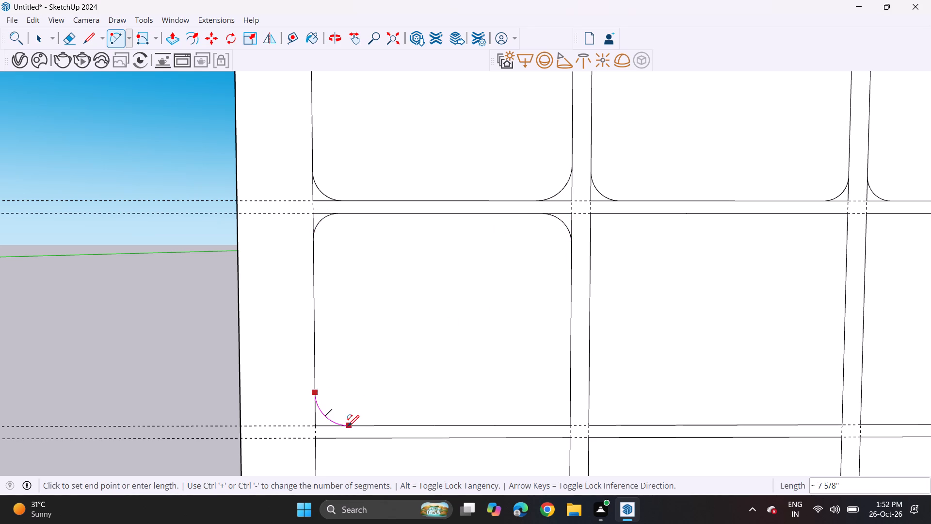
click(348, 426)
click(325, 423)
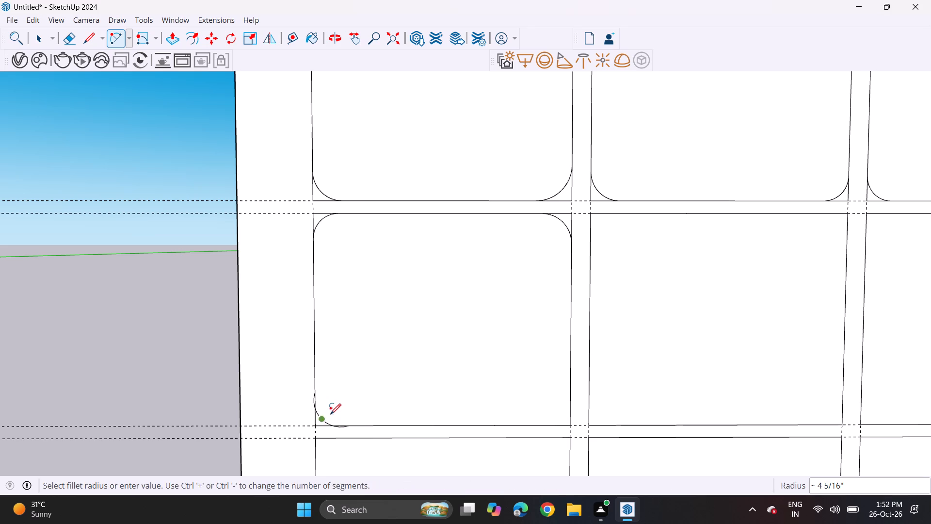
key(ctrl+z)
Round the two lower corners of the third row's left rectangle with 2 Point Arcs, using about 5 9/16" radius at the lower-left one.
click(318, 392)
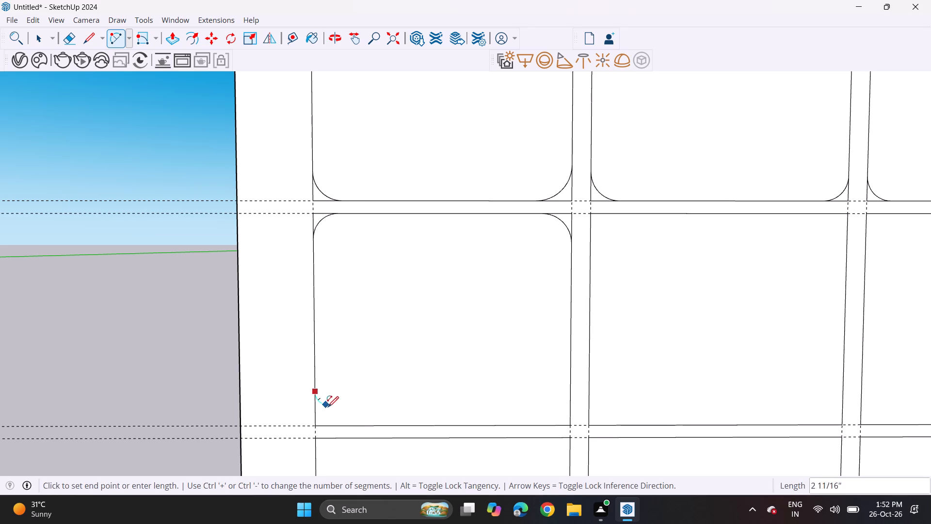
click(346, 428)
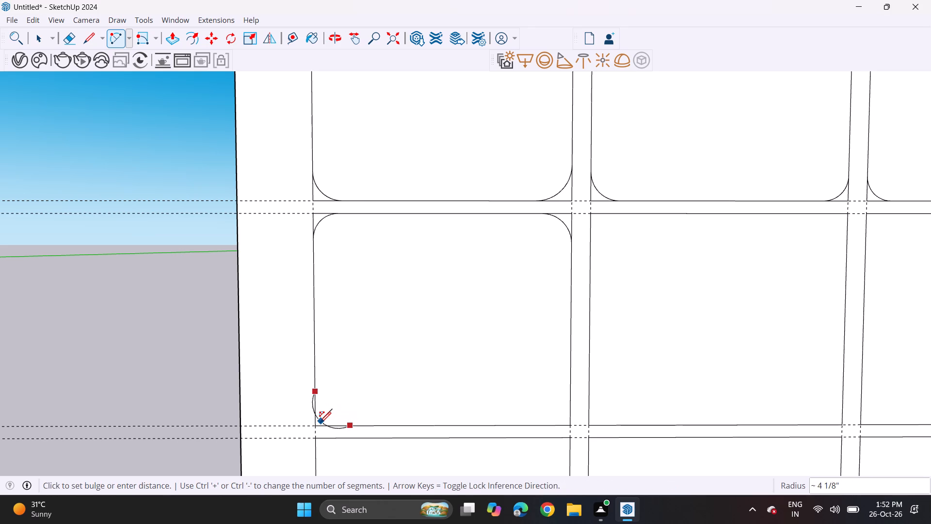
click(324, 418)
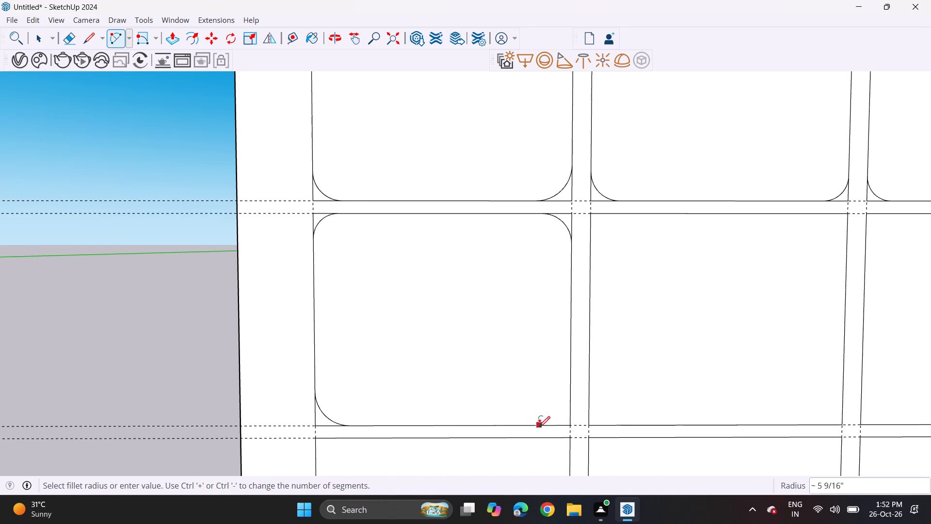
click(537, 424)
click(573, 393)
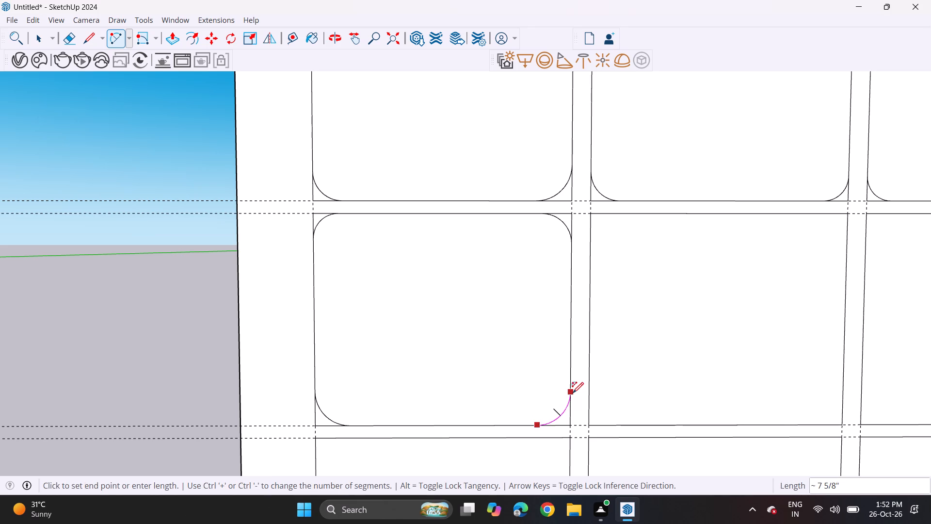
click(562, 416)
Round the two upper corners of the third row's middle rectangle with 2 Point Arcs of about 4 3/16" and 4 1/8" radius.
scroll(527, 390, down, 5)
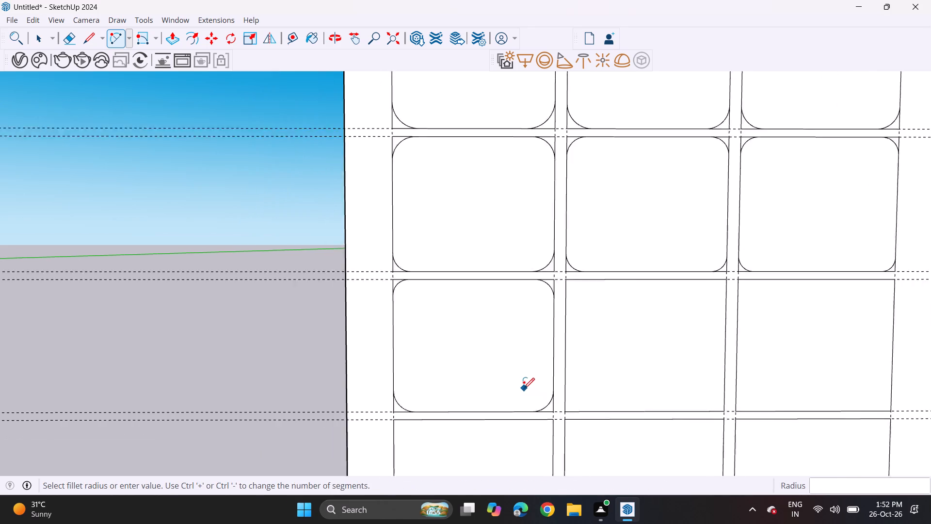
scroll(524, 389, down, 3)
shift+scroll(551, 388, up, 1)
shift+middle_drag(537, 386, 285, 343)
scroll(304, 263, up, 2)
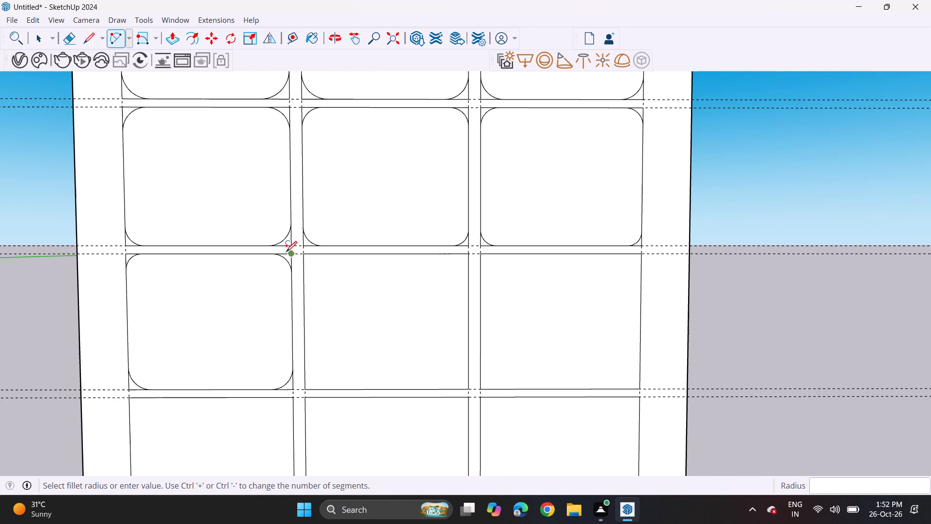
click(306, 271)
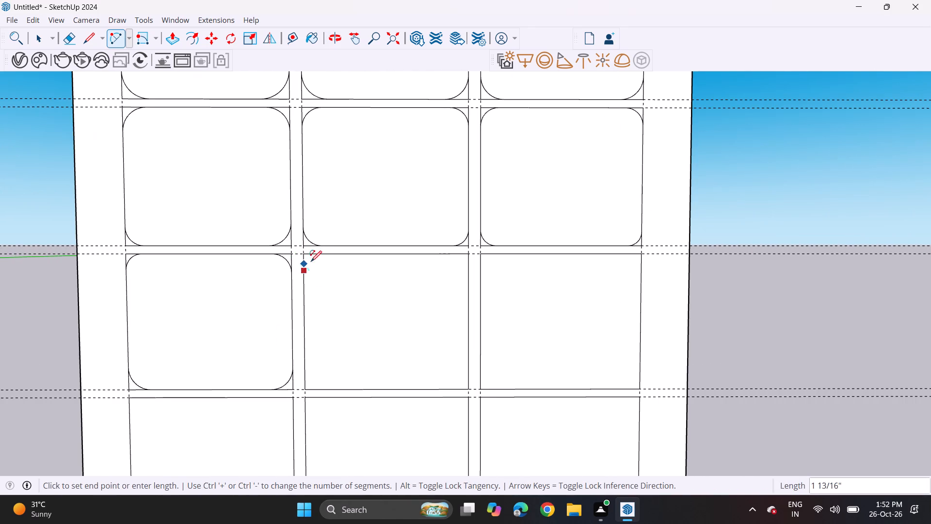
click(318, 256)
click(308, 266)
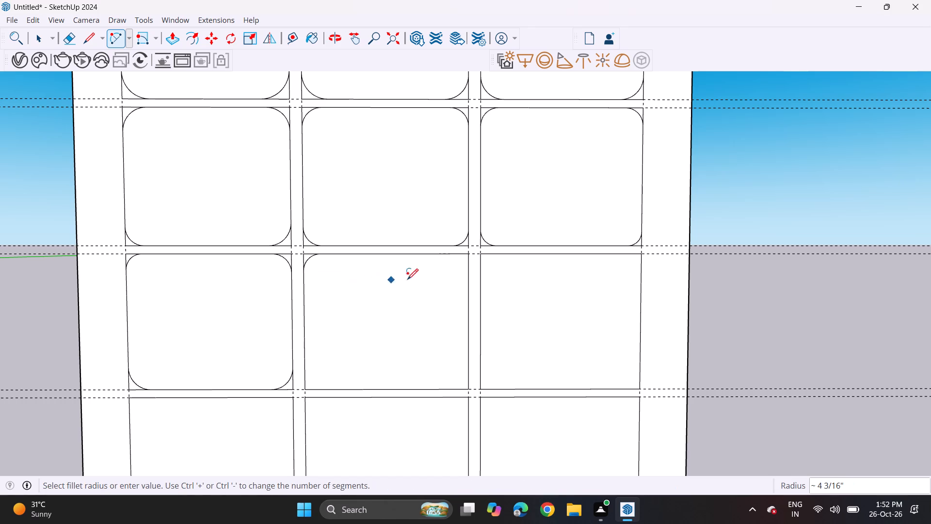
click(452, 255)
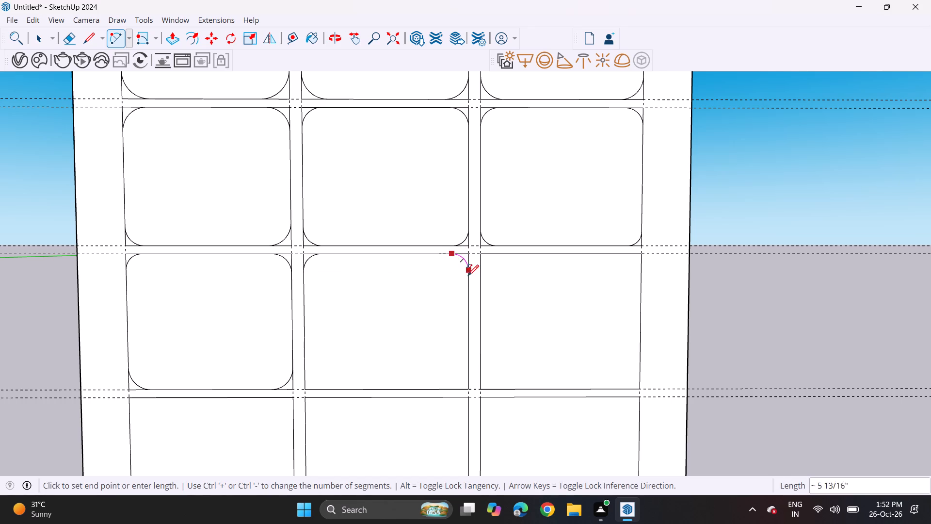
click(467, 273)
click(468, 263)
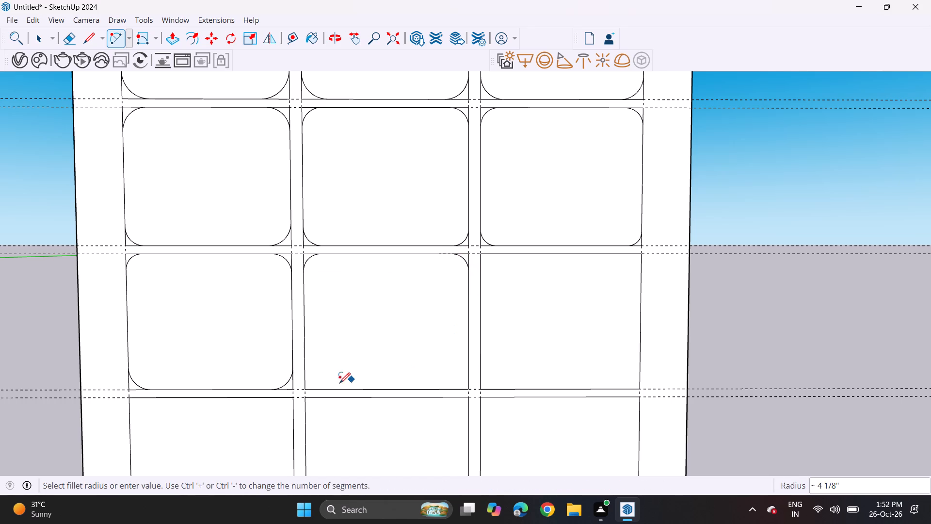
Round the two lower corners of the third row's middle rectangle with 2 Point Arcs of about 4 7/8" and 4 3/4" radius.
click(306, 370)
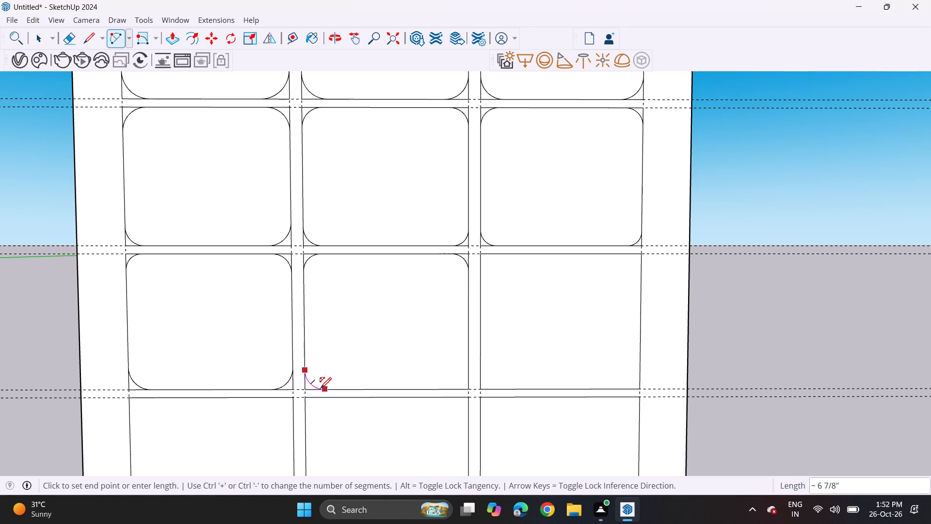
click(321, 388)
click(310, 386)
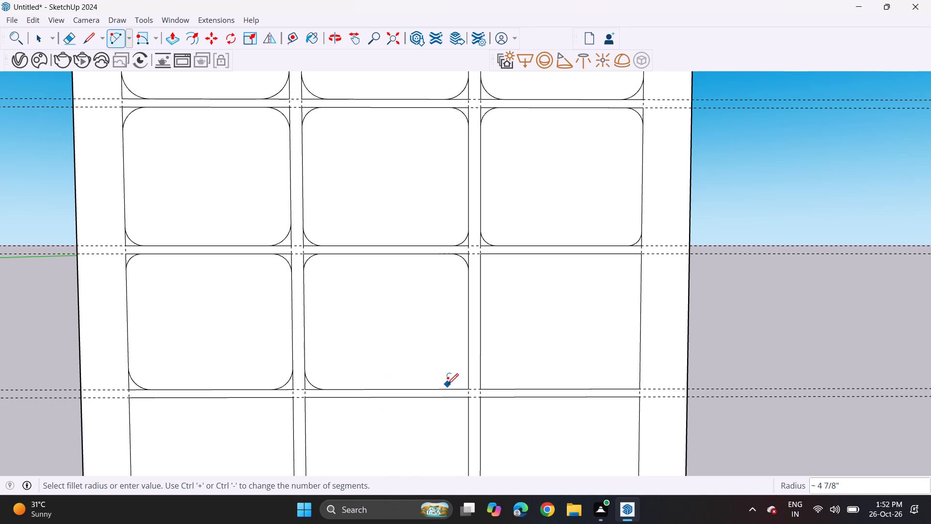
click(449, 388)
click(465, 372)
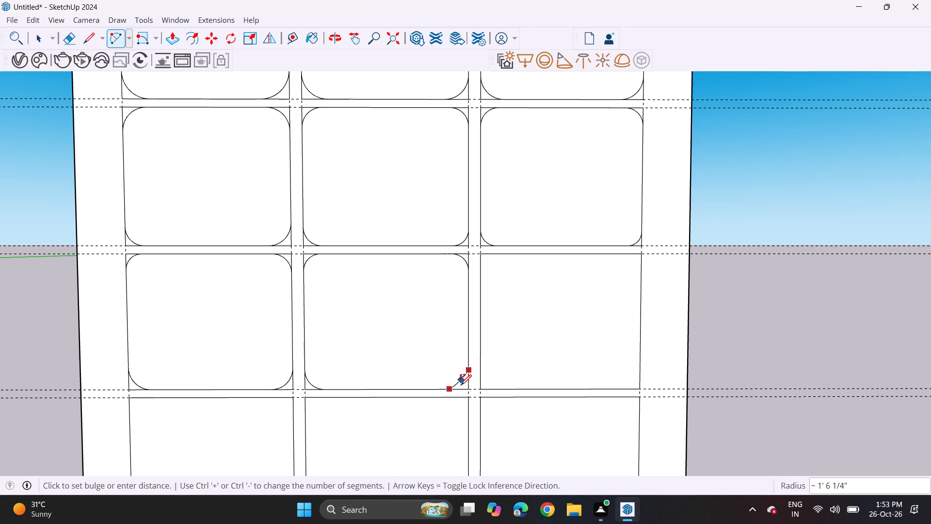
click(463, 383)
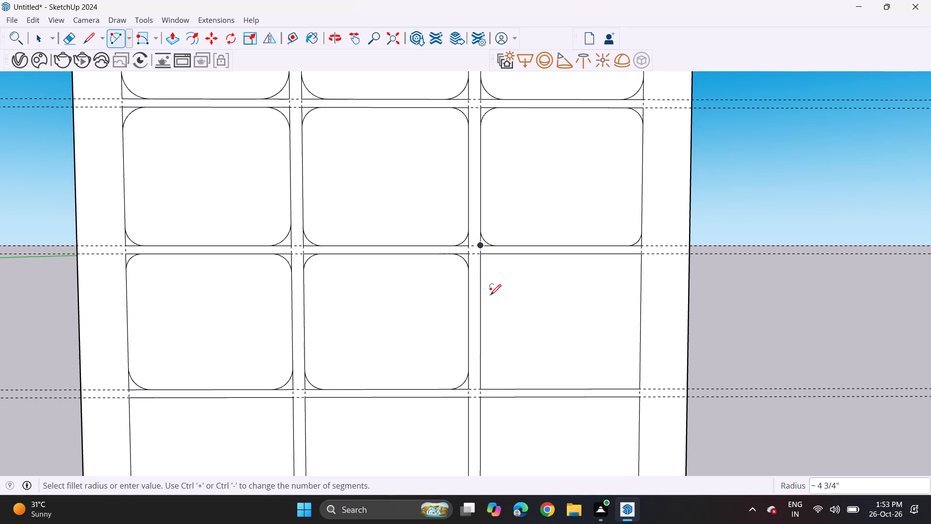
Round the upper-left corner of the third row's right rectangle with a 2 Point Arc of about 4 5/16" radius.
click(481, 272)
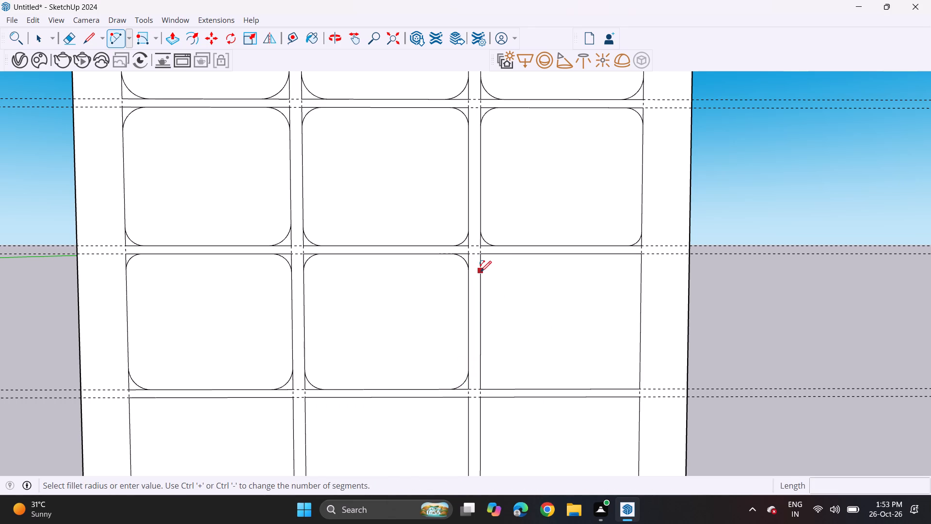
click(504, 258)
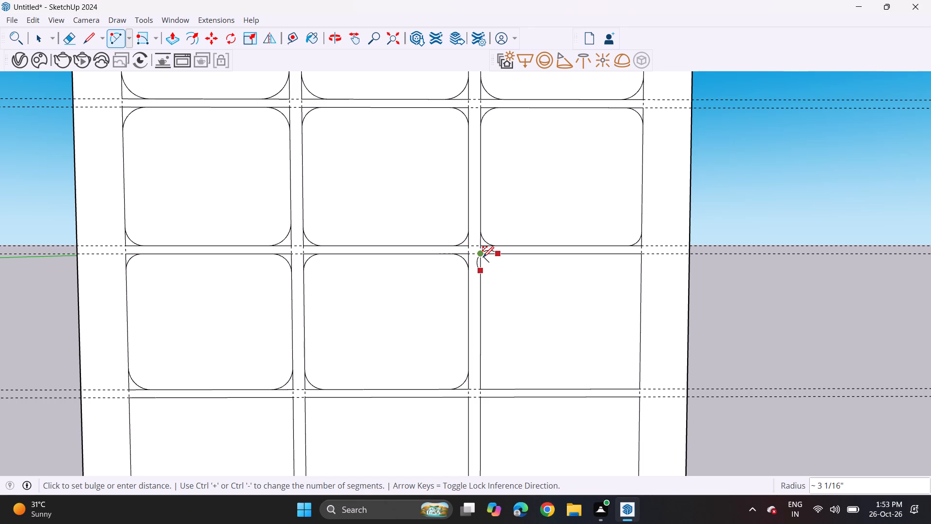
click(486, 261)
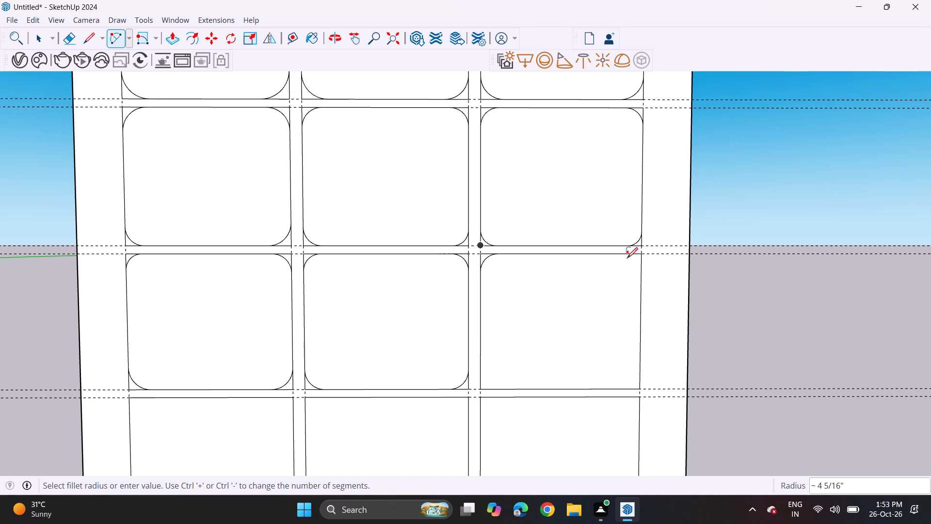
Round the remaining three corners of the third row's right rectangle with 2 Point Arcs, about 4 5/16" radius upper-right and 3 3/4" lower-left.
click(624, 257)
click(639, 277)
click(637, 267)
click(482, 375)
click(497, 387)
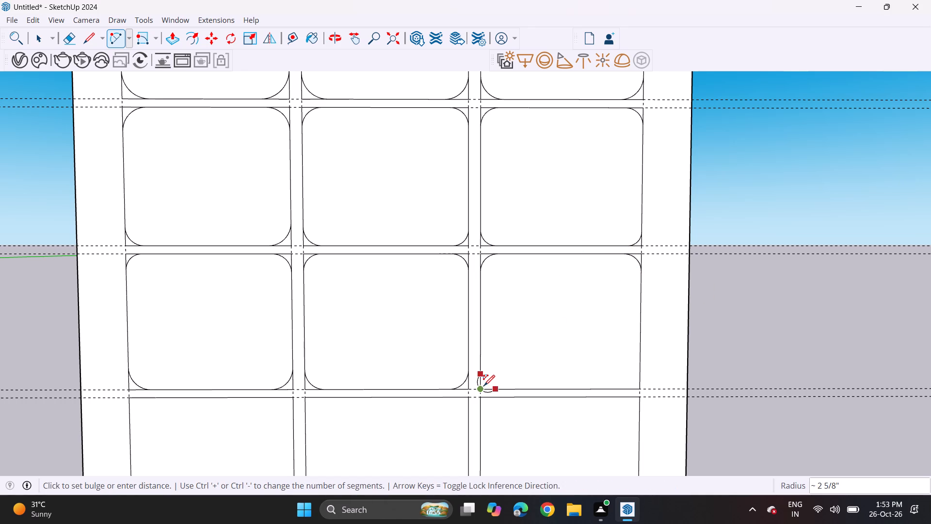
click(485, 385)
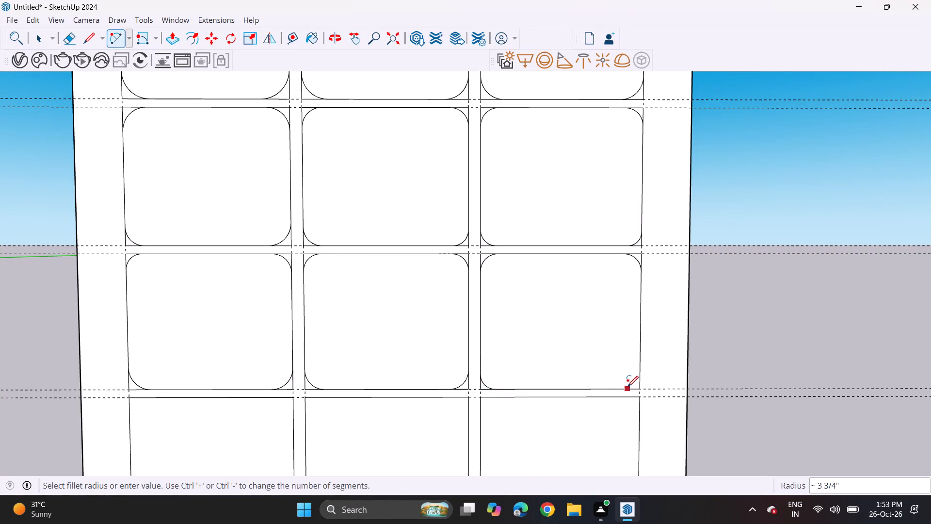
click(625, 387)
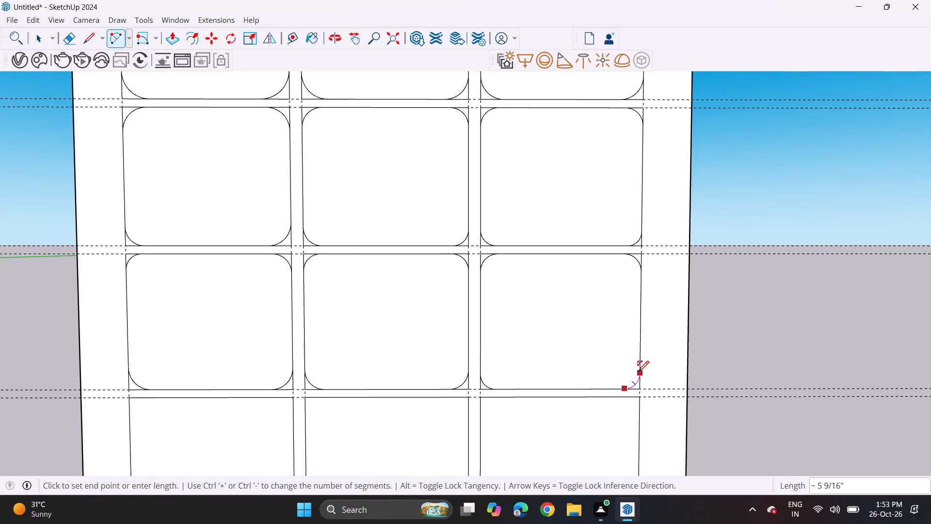
click(638, 372)
click(636, 383)
Round the upper-left and lower-left corners of the fourth row's left rectangle with 2 Point Arcs of about 5 1/4" and 6 1/8" radius.
scroll(523, 325, down, 10)
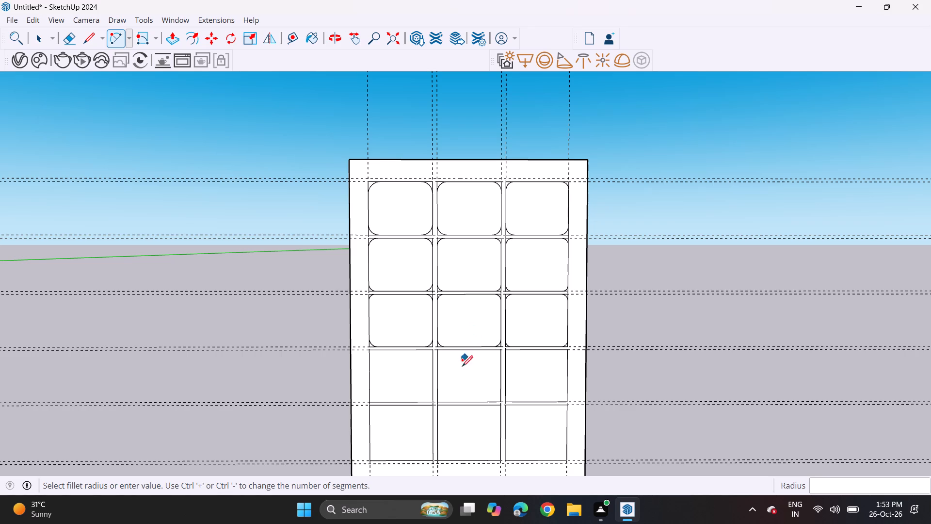
scroll(416, 402, up, 4)
scroll(371, 388, up, 1)
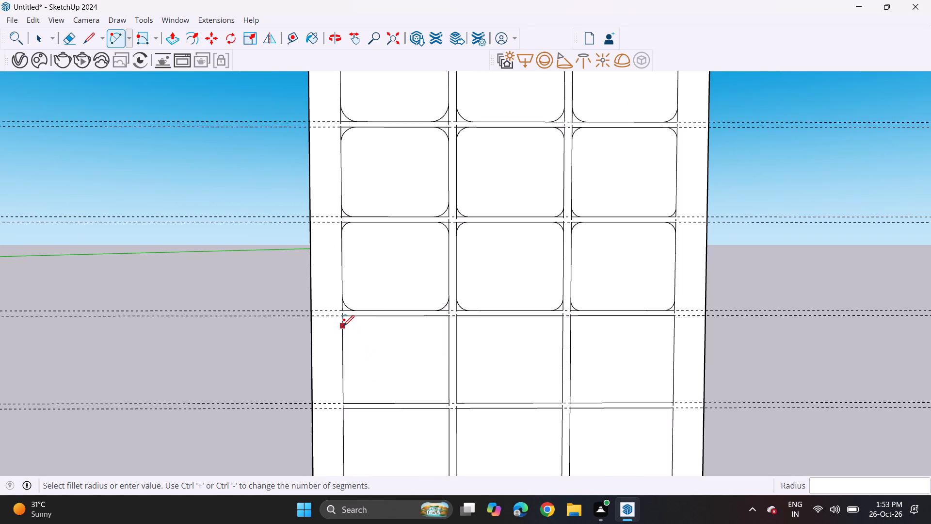
click(343, 329)
click(354, 316)
click(347, 320)
click(344, 388)
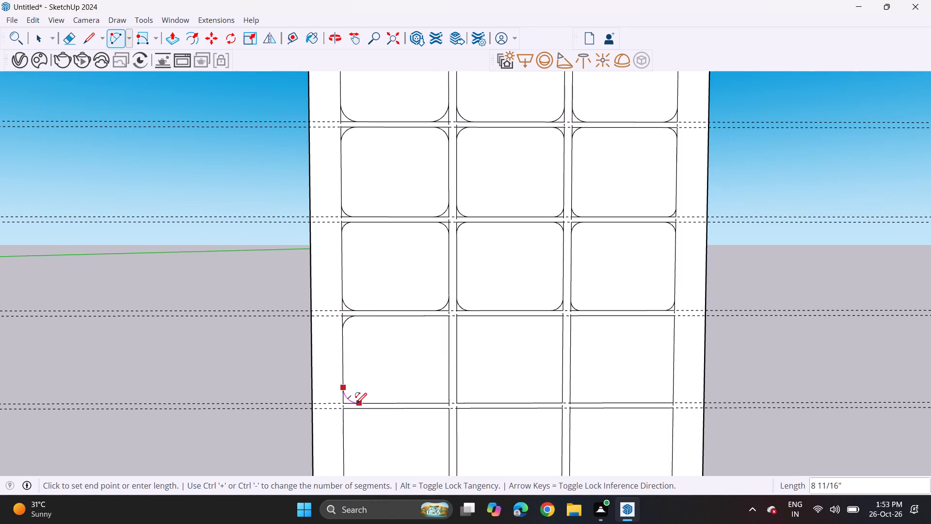
click(357, 404)
click(349, 399)
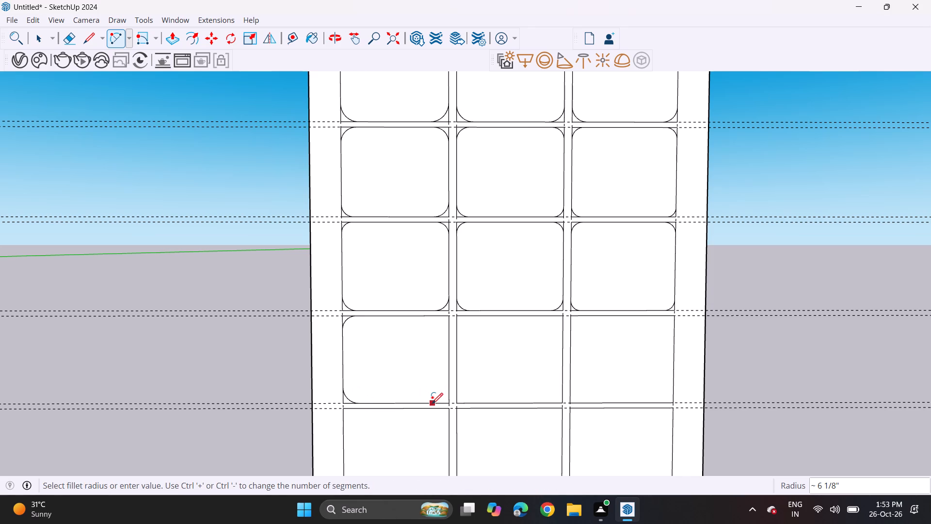
Round the lower-right and upper-right corners of the fourth row's left rectangle with 2 Point Arcs of about 6 9/16" and 6 3/8" radius.
click(432, 404)
click(447, 388)
click(444, 397)
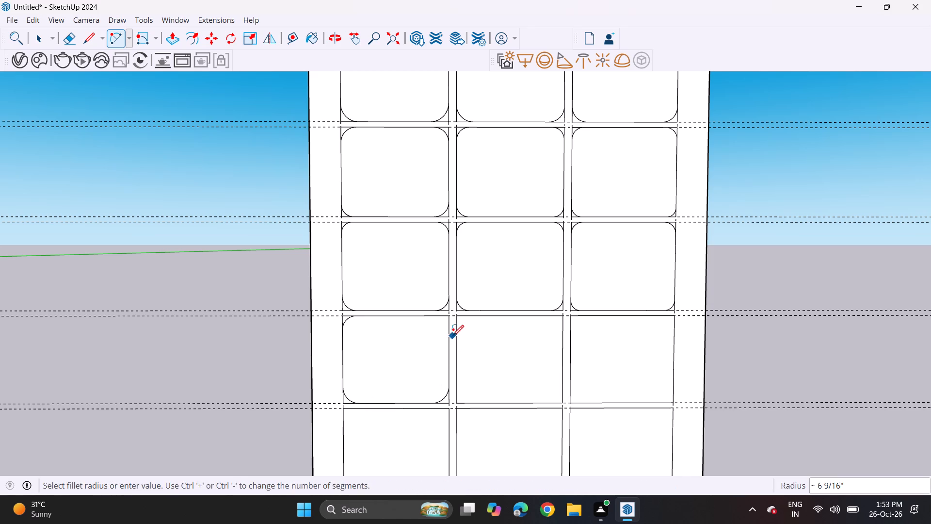
click(452, 333)
click(433, 316)
click(434, 316)
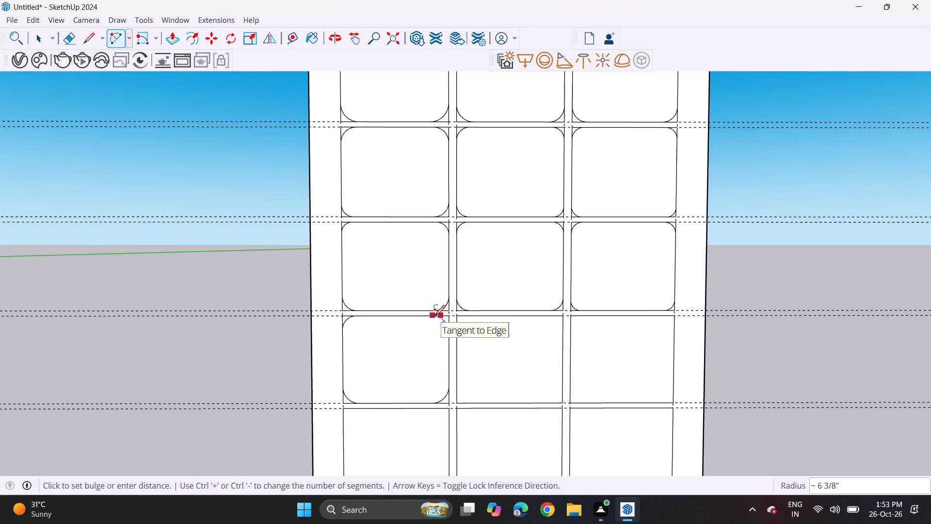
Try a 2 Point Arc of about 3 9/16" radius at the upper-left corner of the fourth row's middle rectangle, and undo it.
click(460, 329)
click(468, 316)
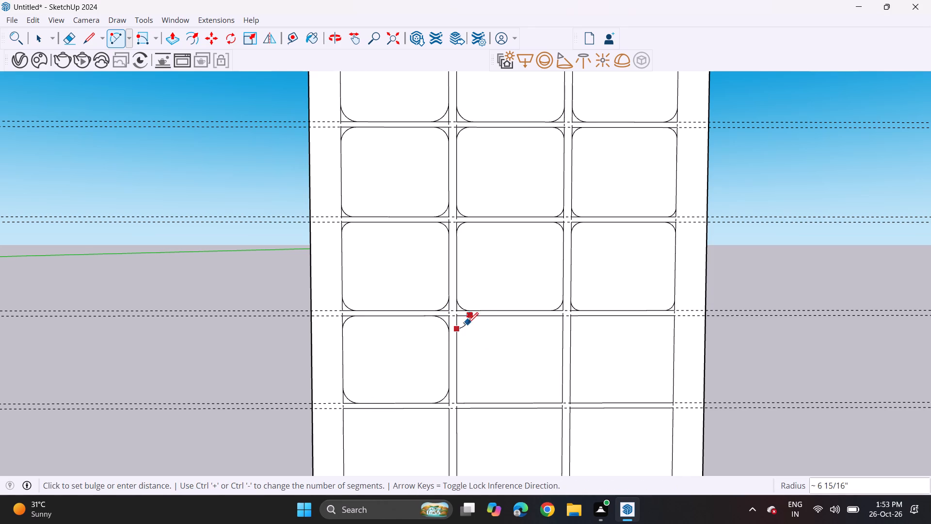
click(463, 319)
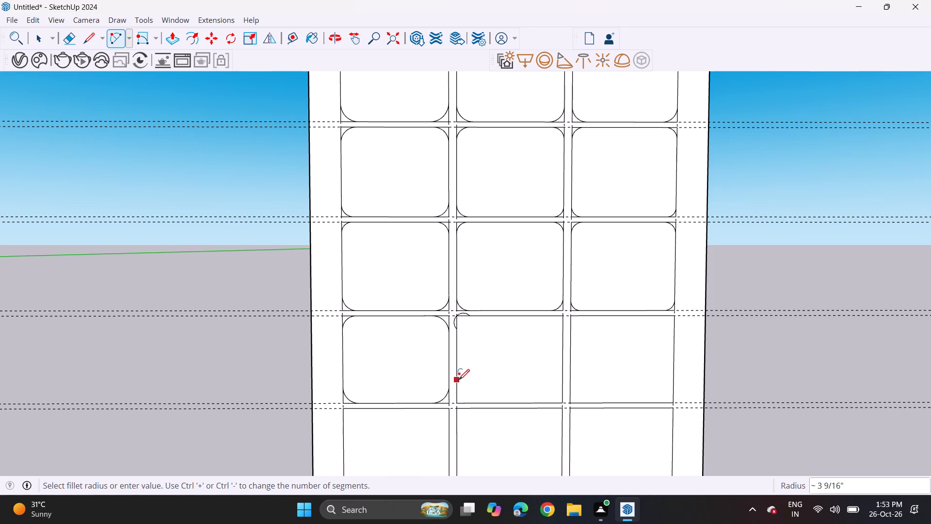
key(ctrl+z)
Round the lower-left and lower-right corners of the fourth row's middle rectangle with 2 Point Arcs of about 6 3/16" and 5 11/16" radius.
scroll(465, 380, up, 6)
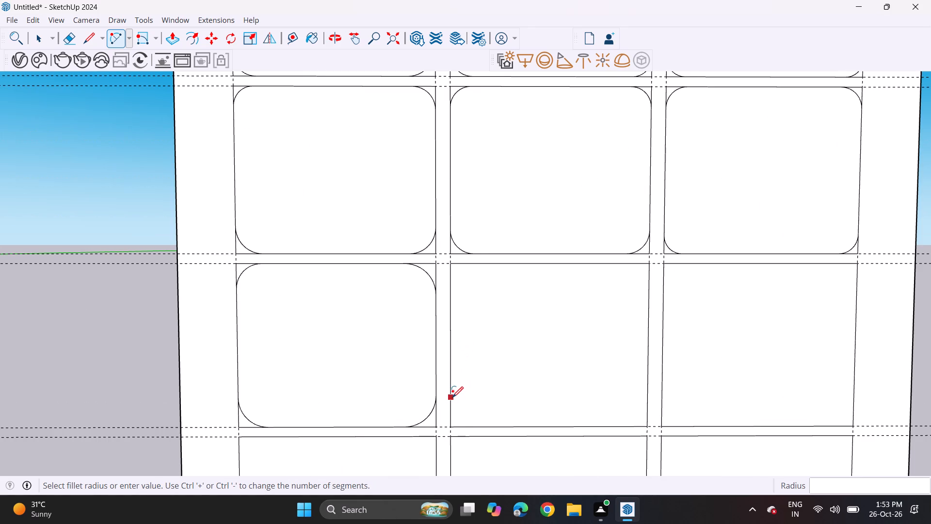
click(452, 397)
click(479, 428)
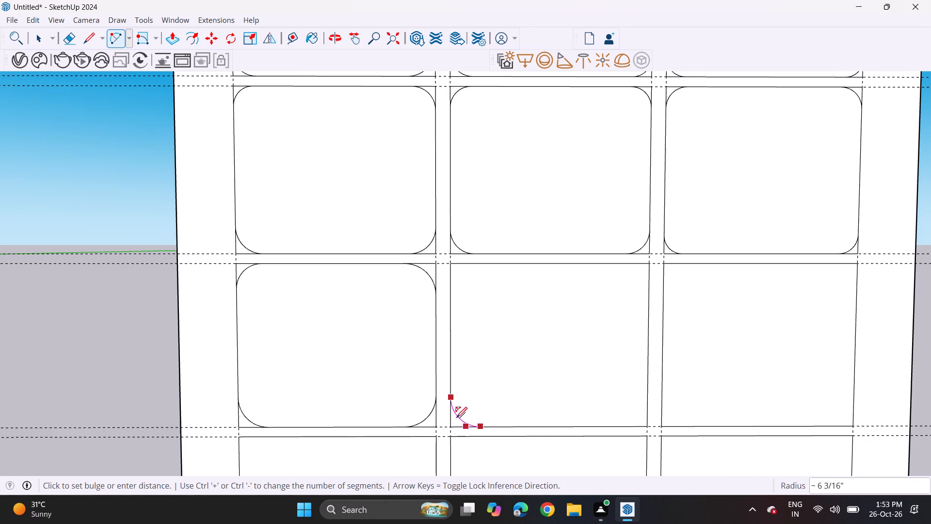
click(448, 414)
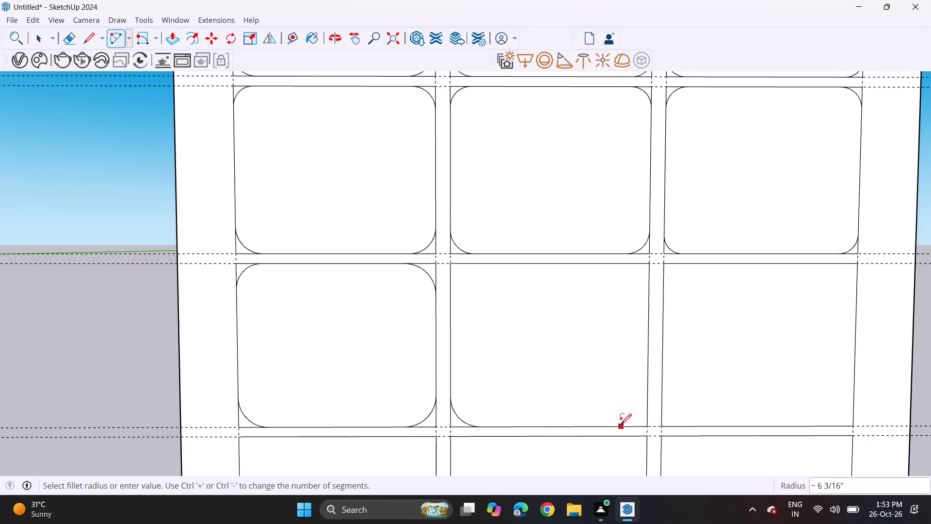
click(620, 425)
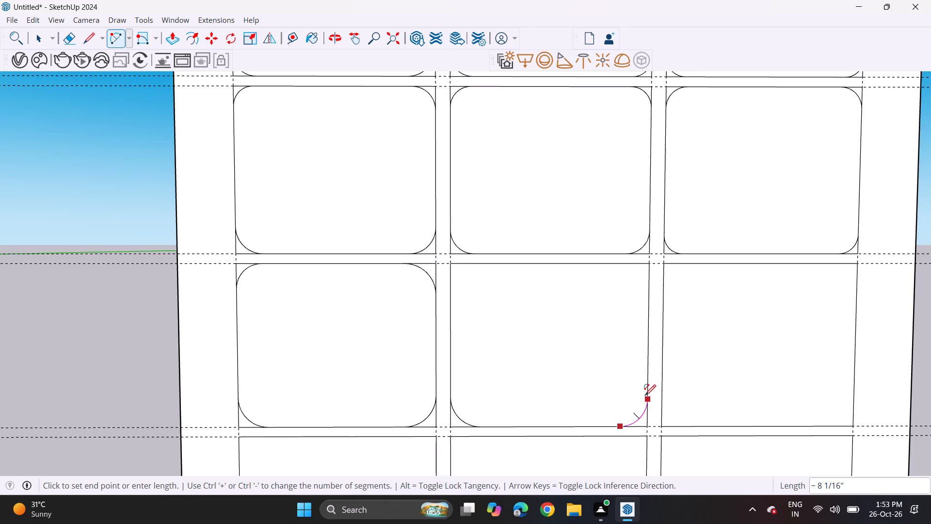
click(647, 394)
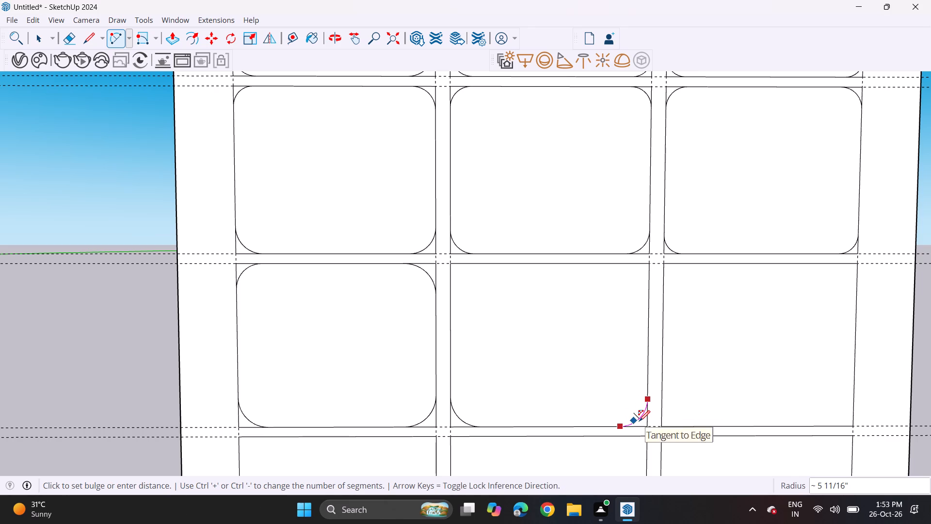
click(639, 421)
Round the two upper corners of the fourth row's middle rectangle with 2 Point Arcs, using about 5 9/16" radius at the upper-left one.
click(452, 291)
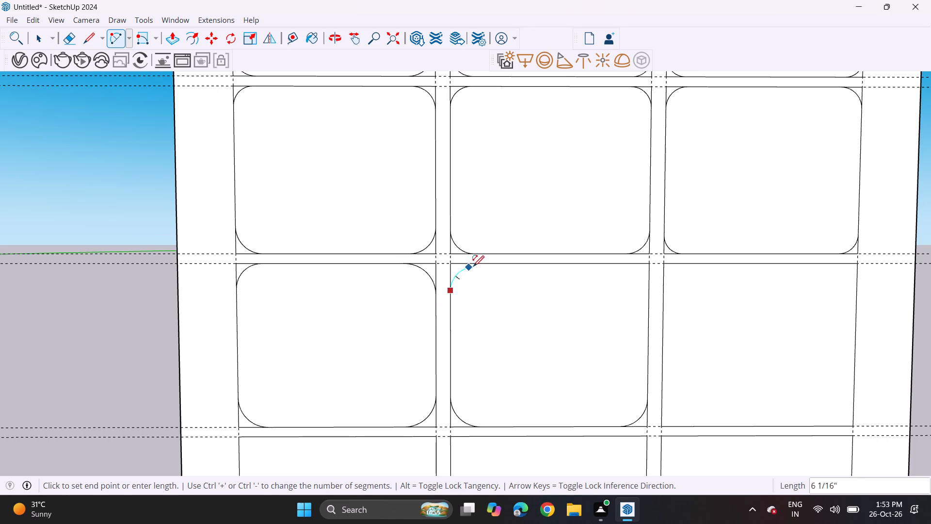
click(478, 264)
click(458, 269)
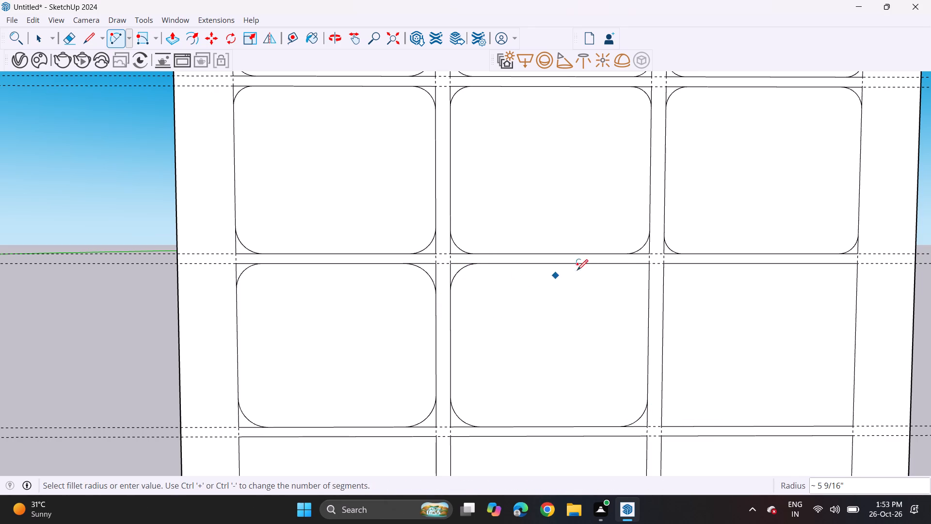
click(623, 265)
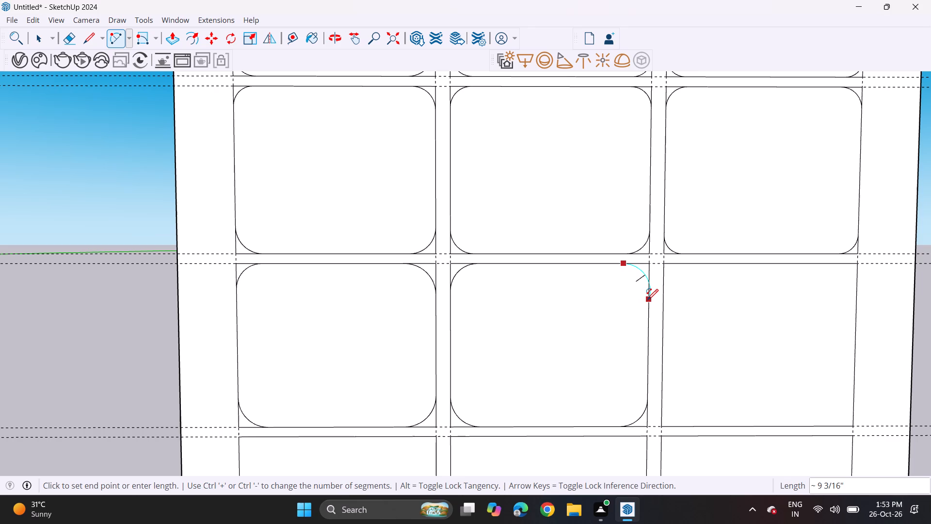
click(648, 296)
click(645, 281)
Round the upper-left and upper-right corners of the fourth row's right rectangle with 2 Point Arcs of about 5 3/16" and 4 7/8" radius.
scroll(559, 313, down, 4)
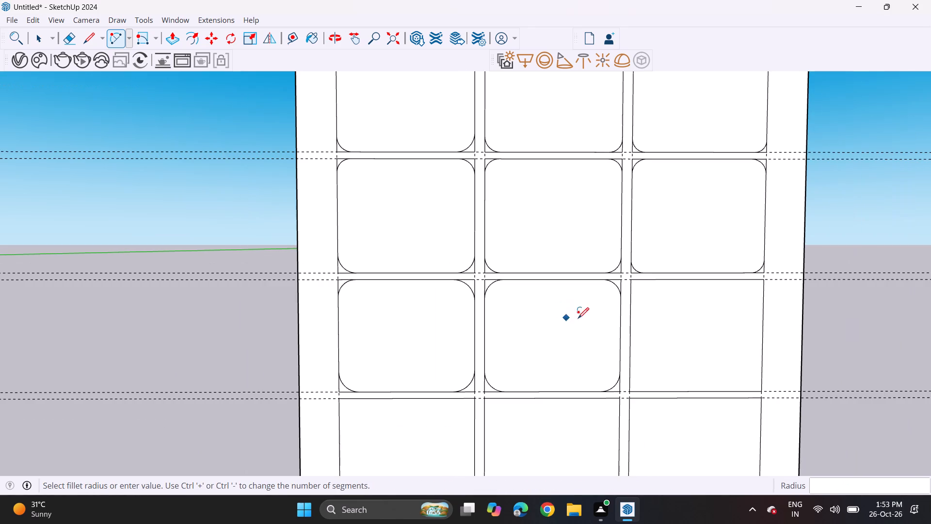
click(633, 297)
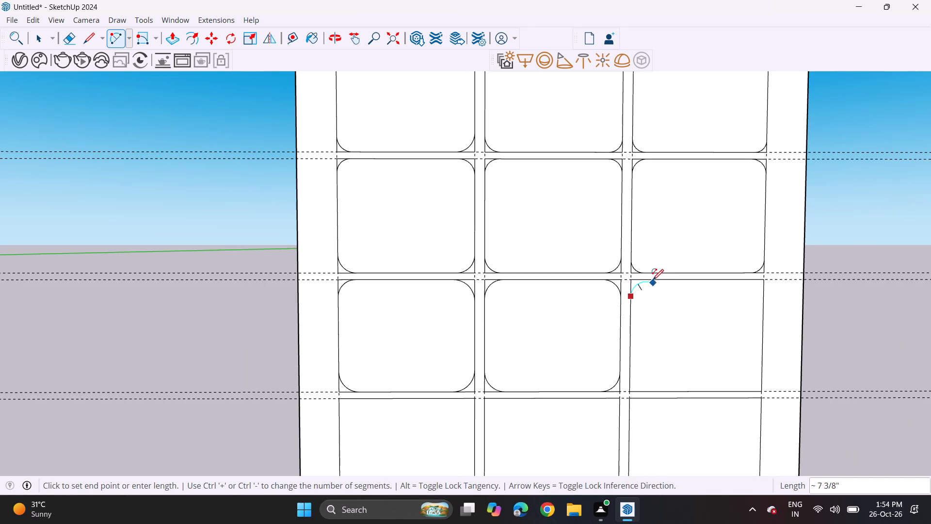
click(648, 279)
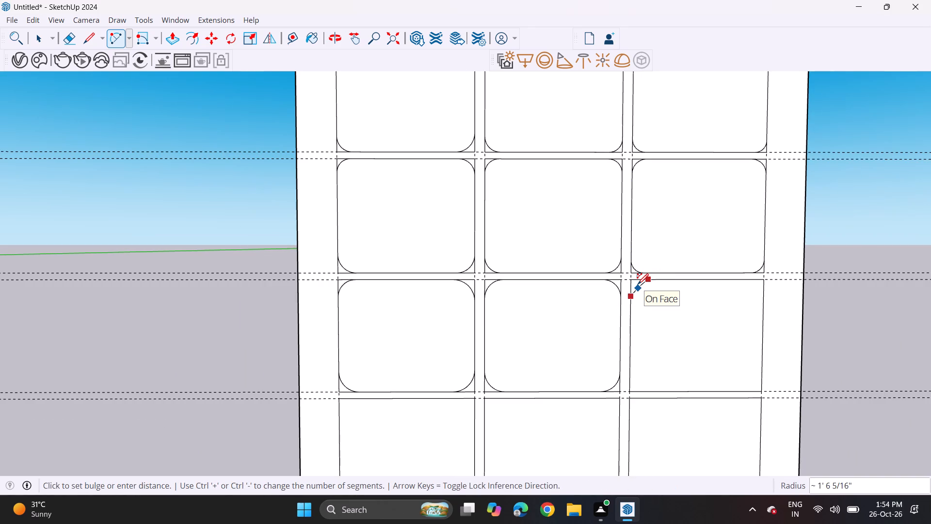
scroll(636, 283, up, 1)
scroll(636, 283, down, 2)
scroll(636, 283, up, 5)
click(634, 287)
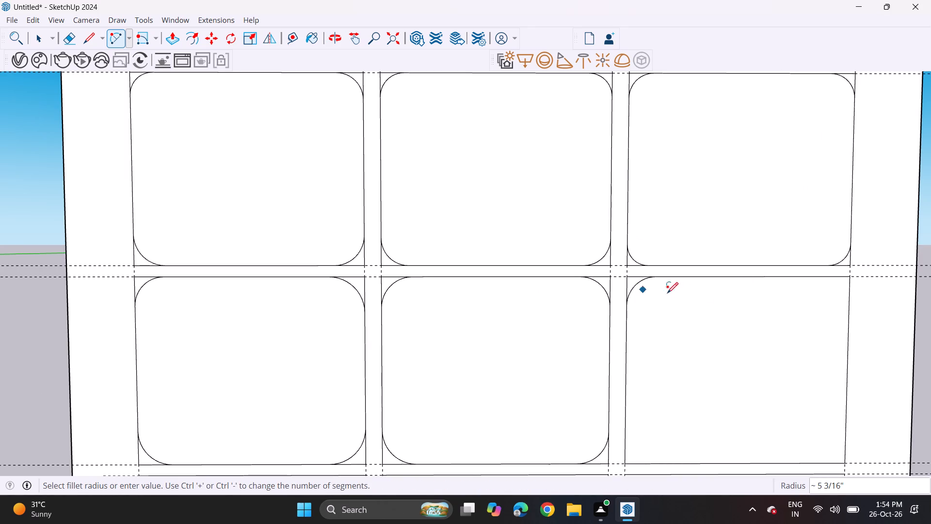
click(823, 275)
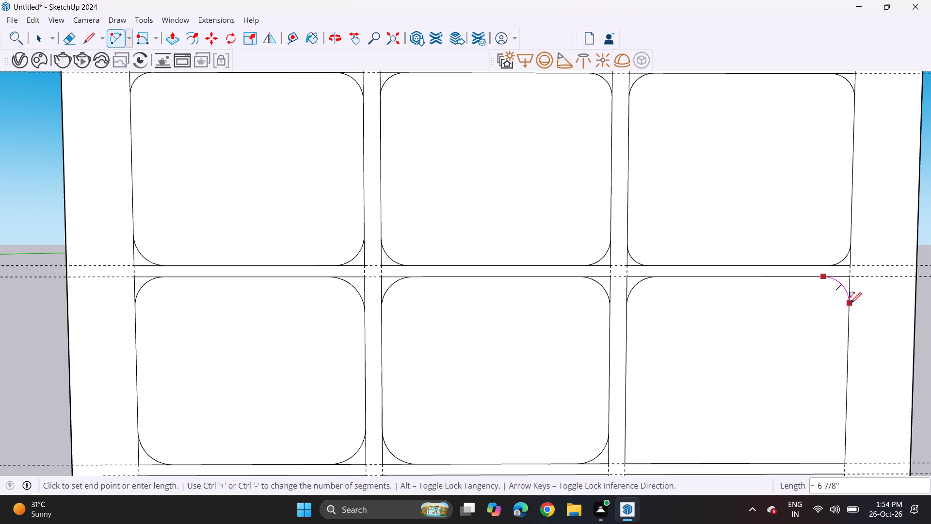
click(847, 308)
click(846, 294)
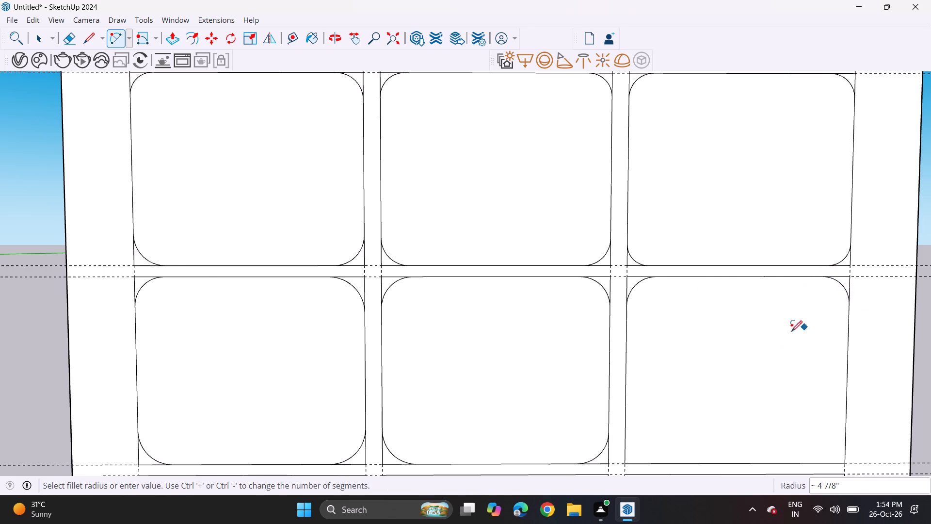
Round the lower-left and lower-right corners of the fourth row's right rectangle with 2 Point Arcs of about 5 1/4" and 5 1/16" radius.
scroll(772, 344, down, 6)
scroll(703, 393, up, 5)
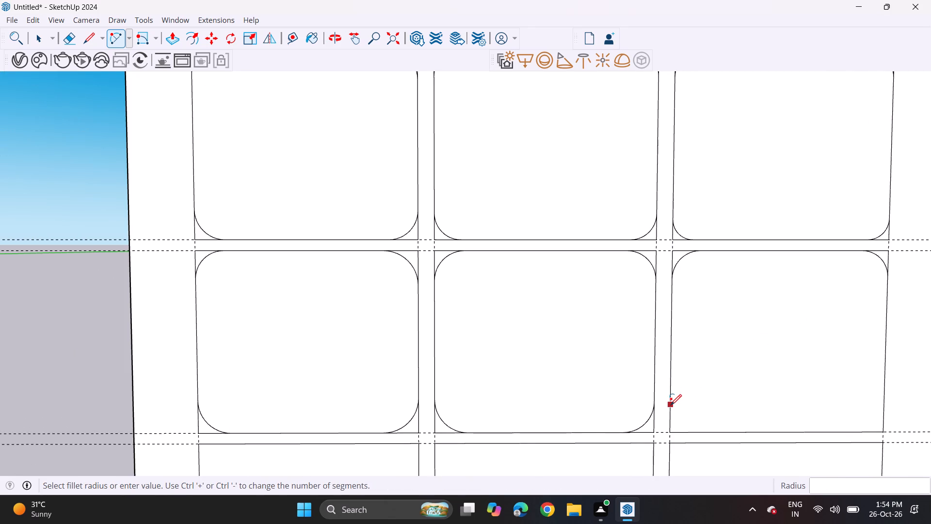
click(671, 405)
click(696, 434)
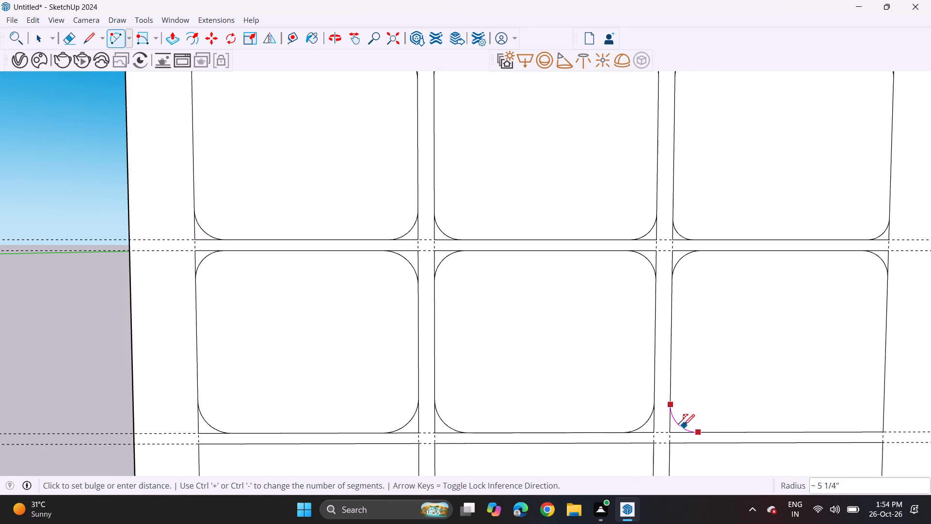
click(682, 426)
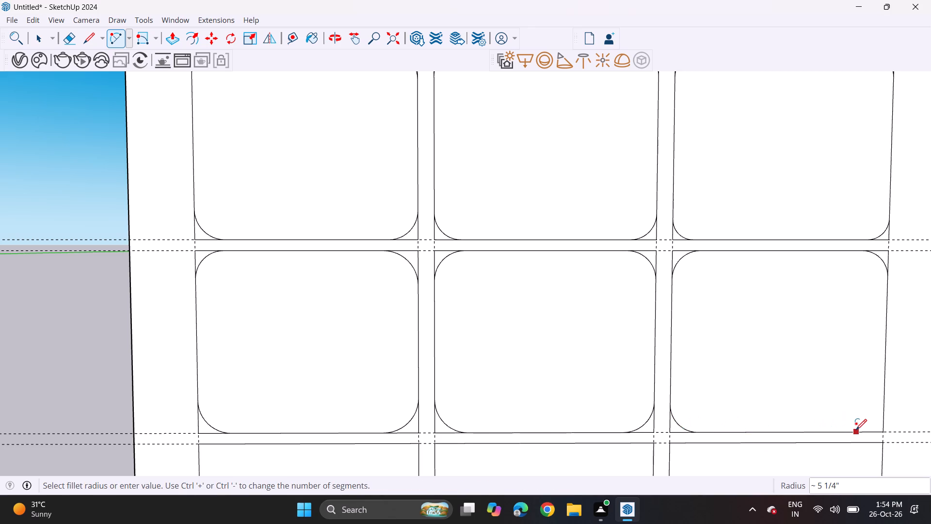
click(856, 430)
click(883, 403)
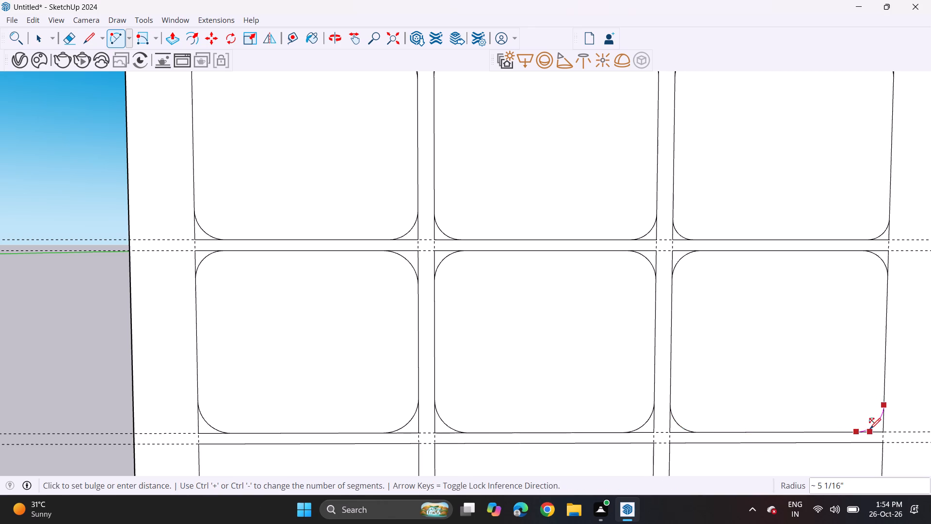
click(870, 429)
Delete the arc at the upper-right corner of the fourth row's right rectangle.
scroll(642, 441, down, 11)
scroll(640, 396, up, 1)
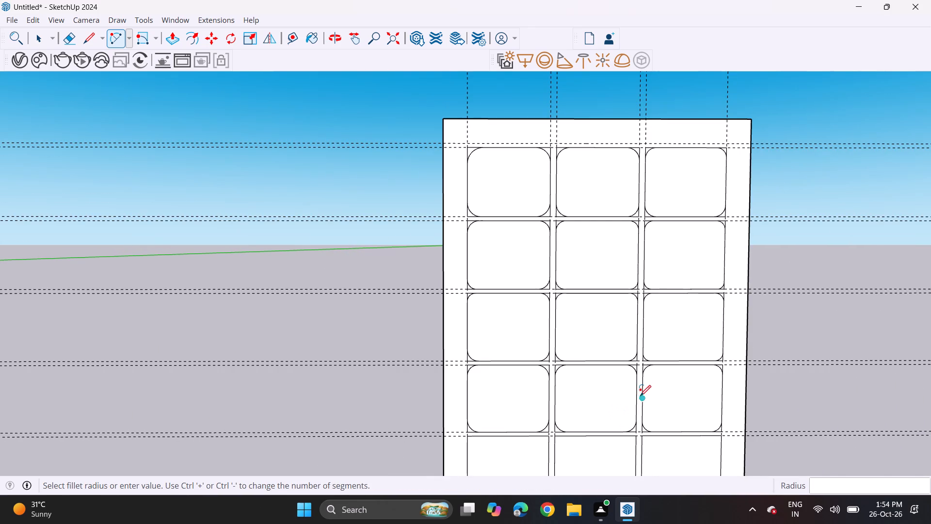
shift+middle_drag(641, 395, 610, 295)
scroll(695, 282, up, 3)
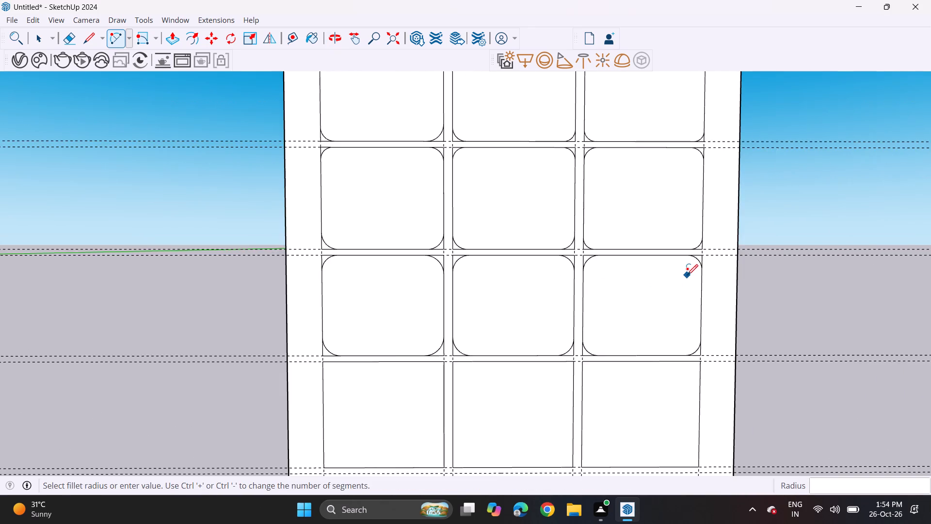
scroll(686, 275, up, 7)
key(space)
click(706, 251)
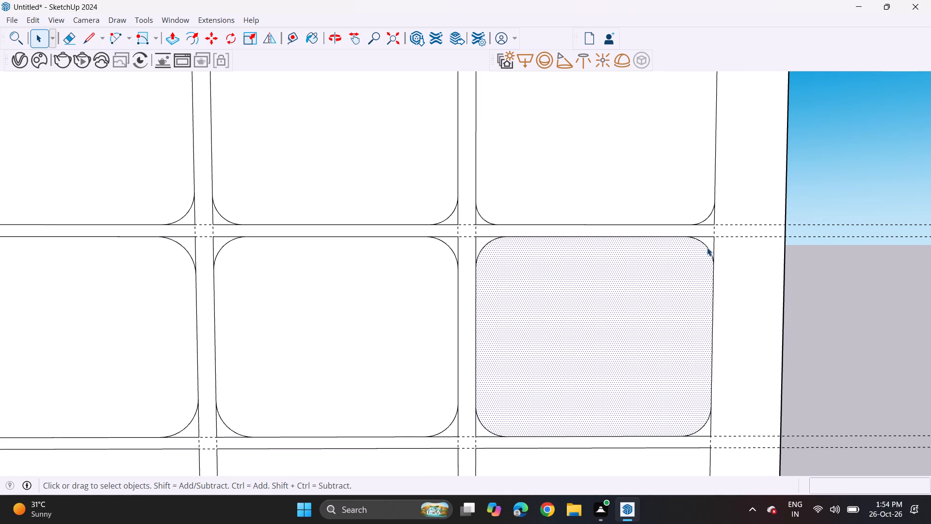
click(707, 247)
key(Delete)
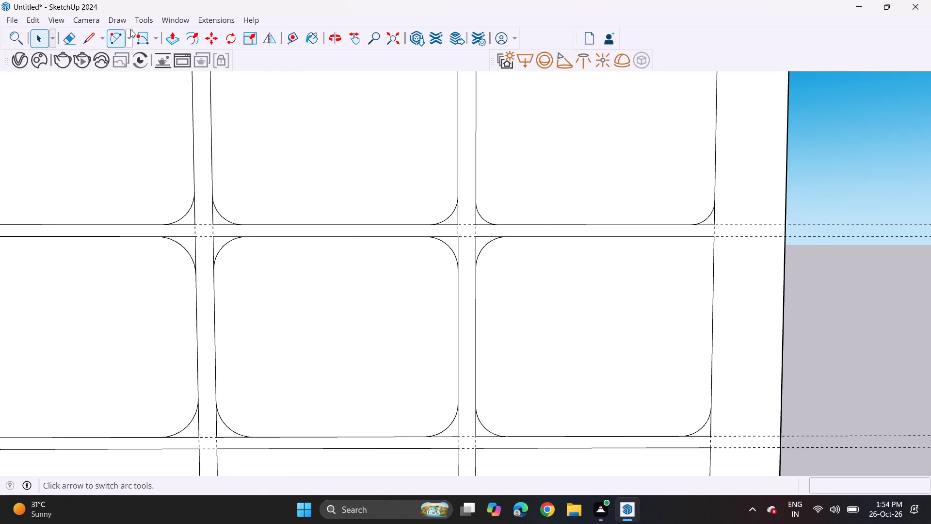
Round the upper-right corner of the fourth row's right rectangle with a 2 Point Arc spanning about 7 13/16".
click(116, 36)
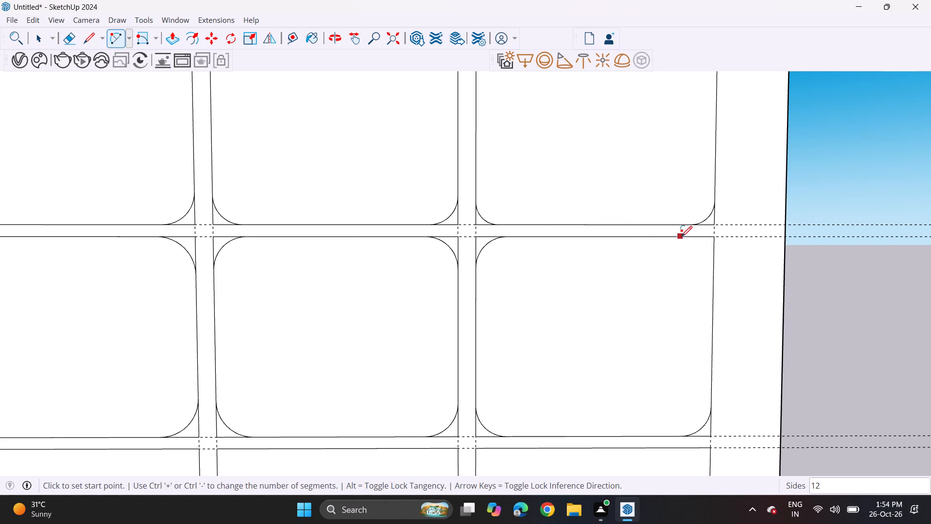
click(681, 237)
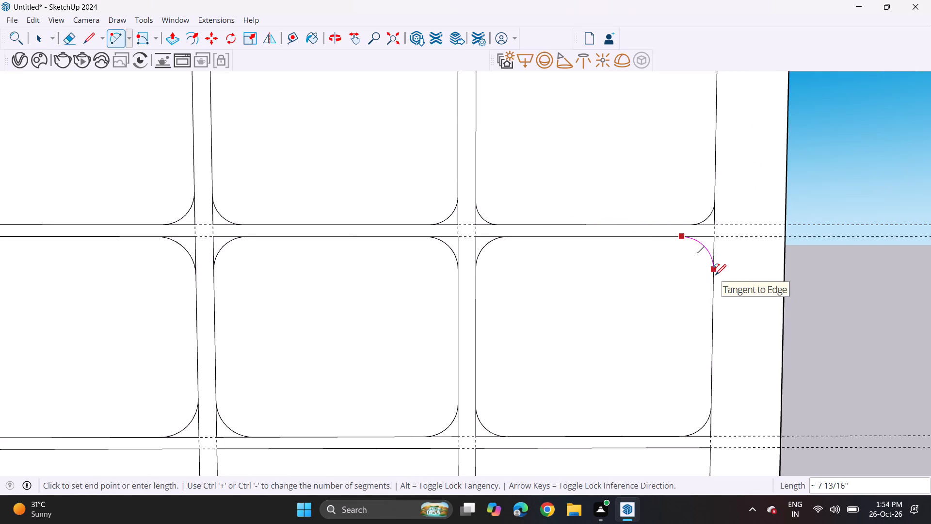
click(715, 275)
click(708, 253)
Round the upper corners of the fifth row's left rectangle with 2 Point Arcs, about 5 13/16" radius at the left and a 7 15/16" span at the right.
scroll(576, 288, down, 6)
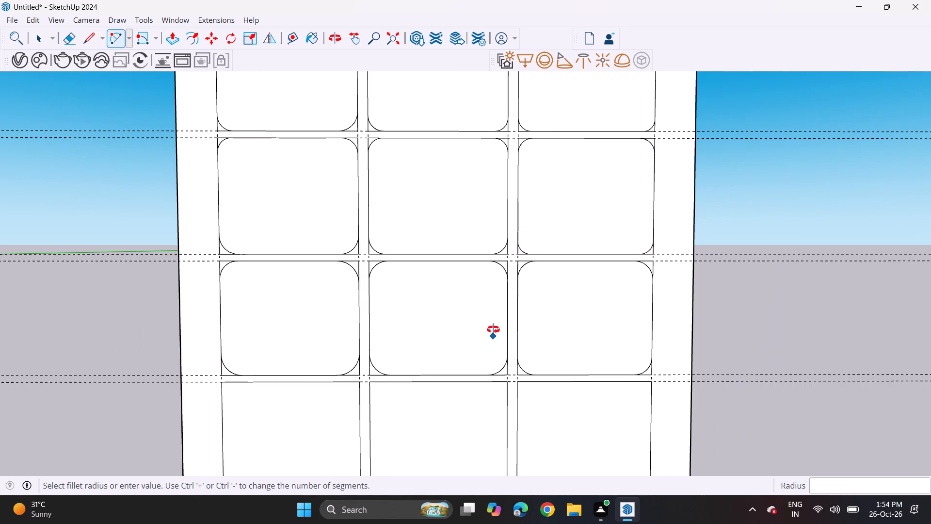
middle_drag(493, 332, 511, 237)
scroll(327, 325, up, 4)
click(202, 308)
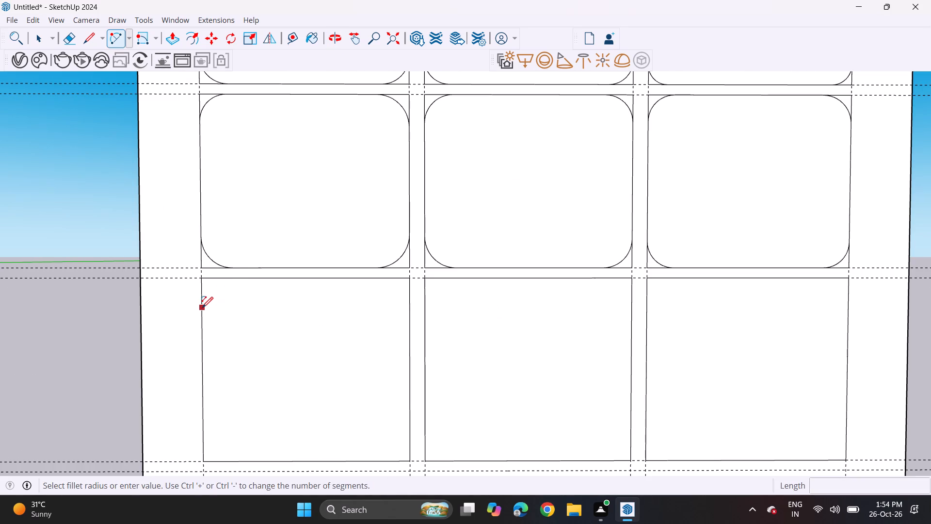
click(232, 280)
click(213, 283)
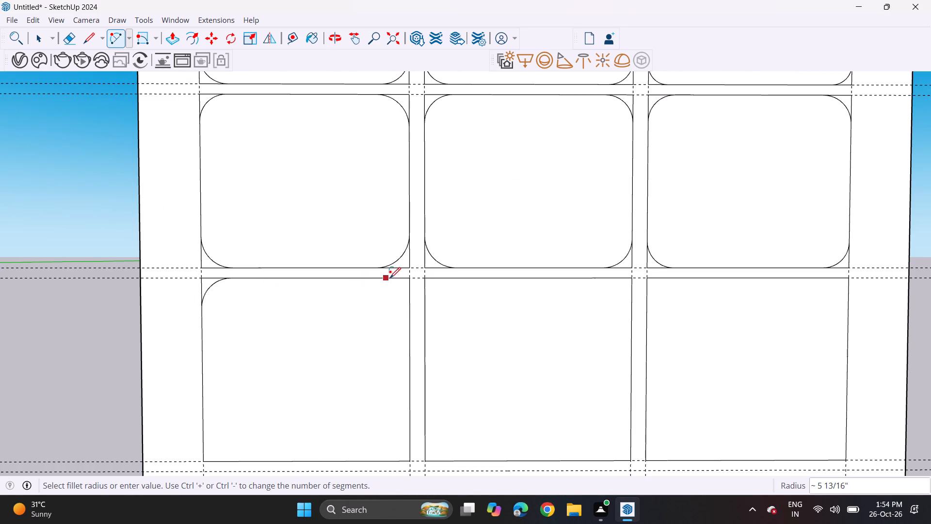
click(381, 280)
click(412, 310)
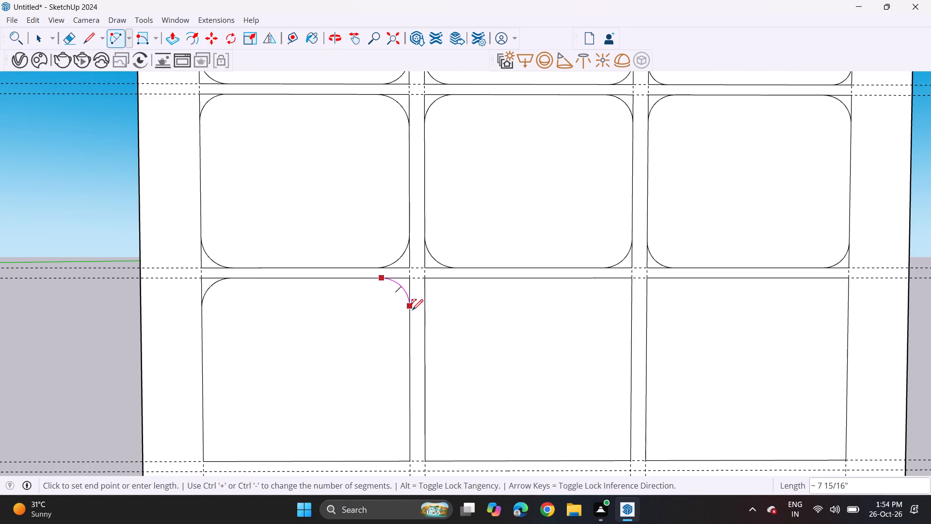
click(408, 292)
Round the lower-left and lower-right corners of the fifth row's left rectangle with 2 Point Arcs of about 6 5/16" and 6 7/8" radius.
shift+middle_drag(218, 417, 220, 357)
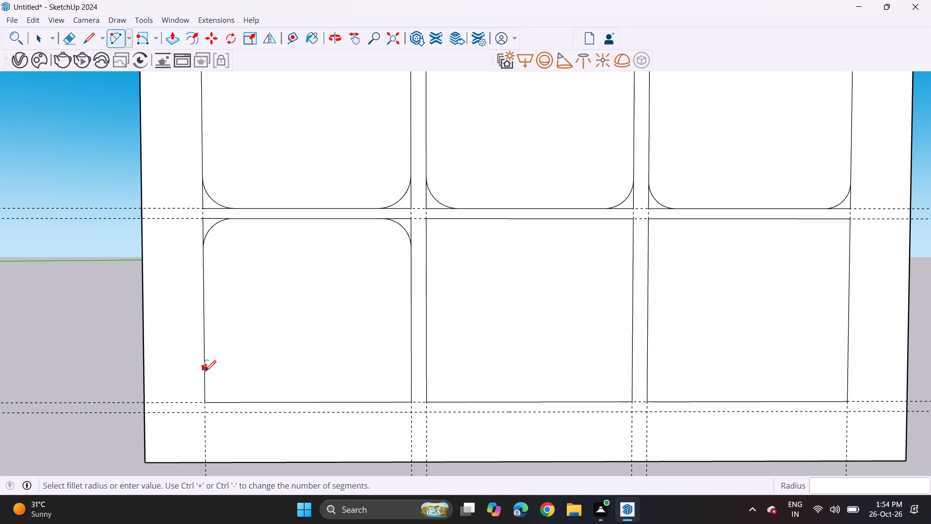
click(205, 371)
click(232, 401)
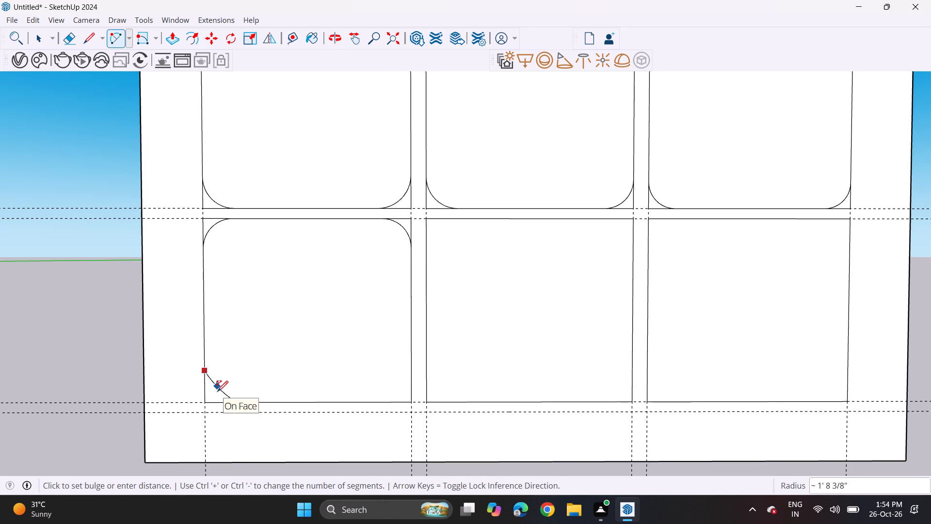
click(216, 398)
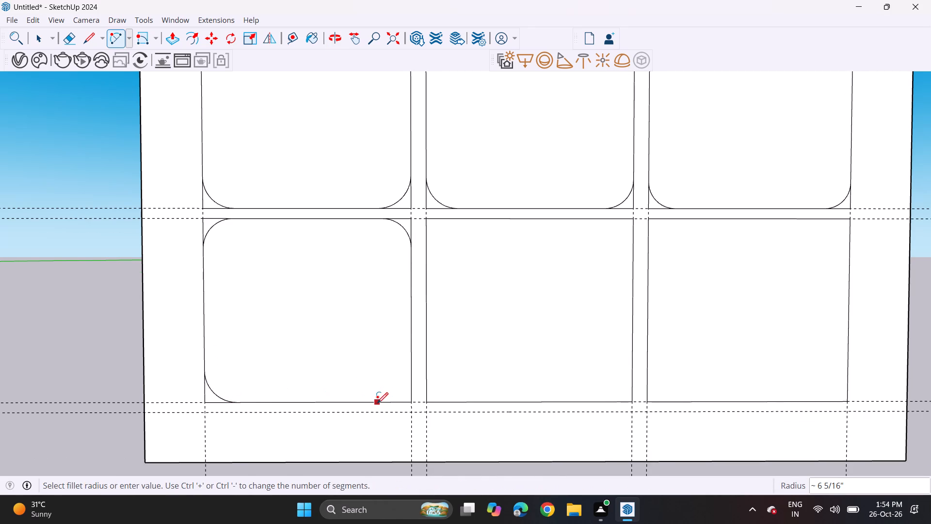
click(377, 403)
click(411, 372)
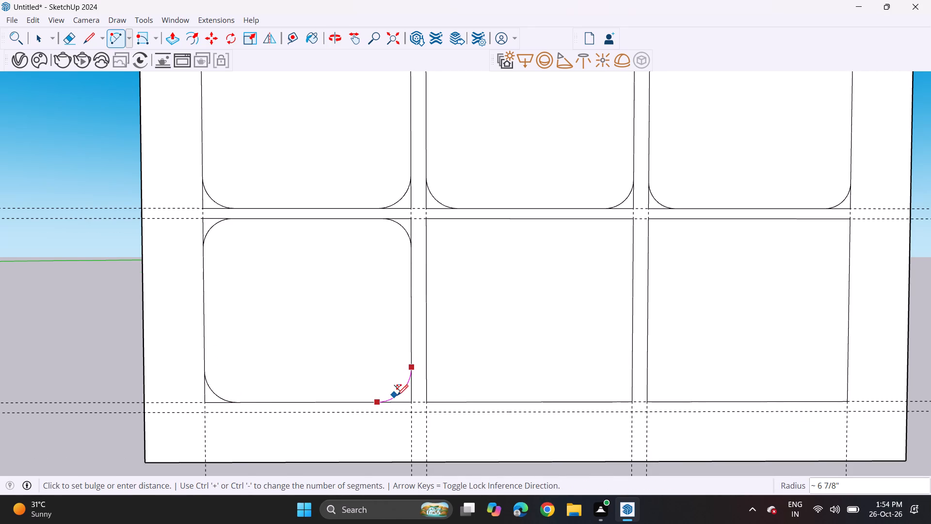
click(399, 396)
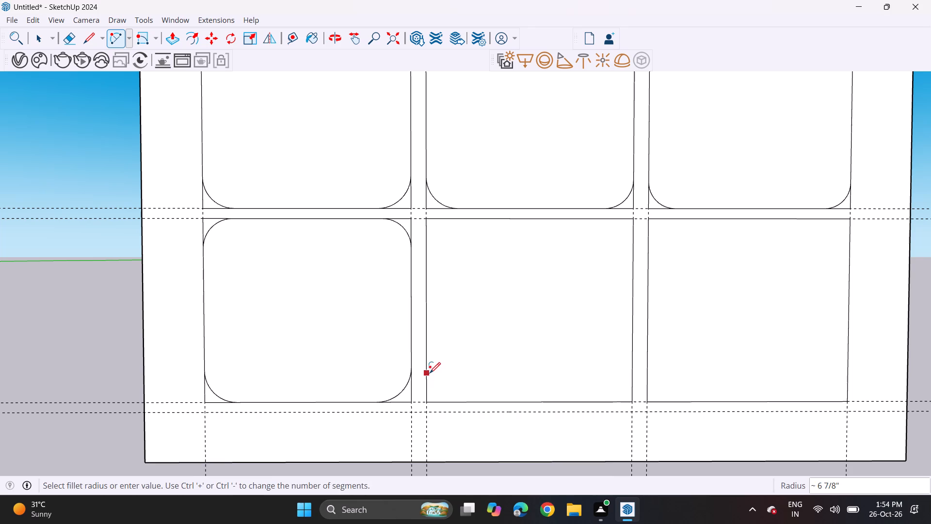
Round the lower-left and upper-left corners of the fifth row's middle rectangle with 2 Point Arcs of about 5 13/16" and 5 1/8" radius.
click(430, 373)
click(459, 399)
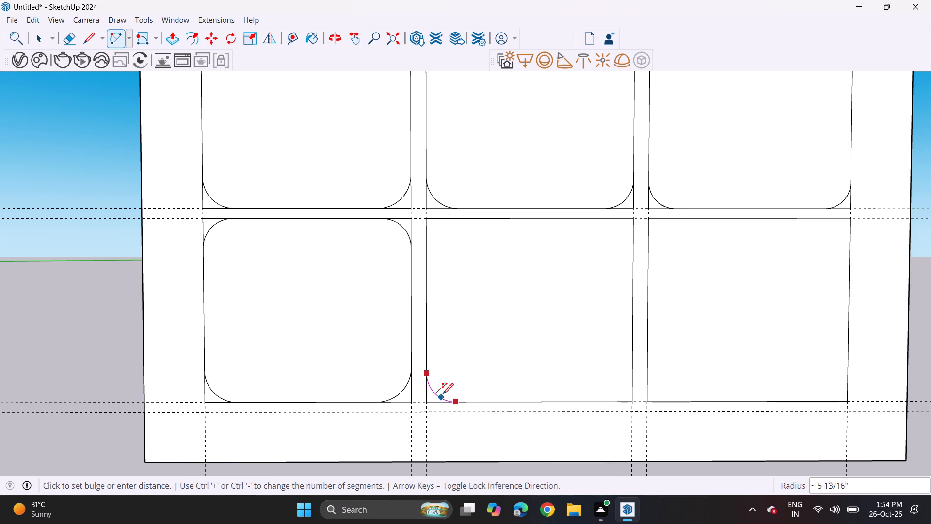
click(438, 398)
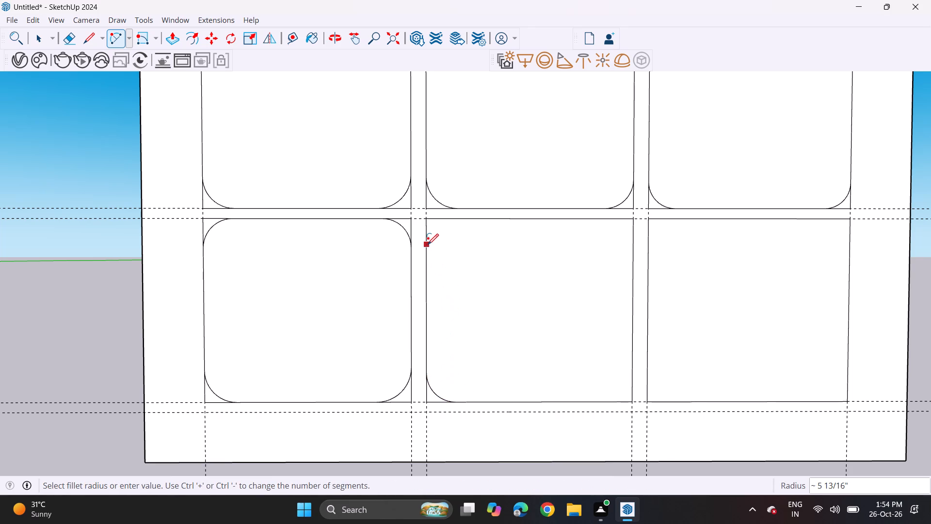
click(428, 245)
click(459, 216)
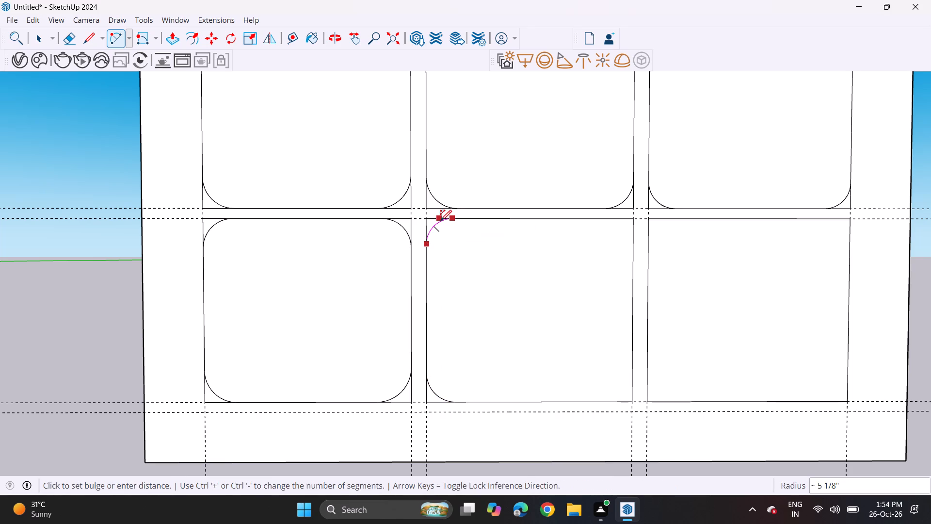
click(441, 221)
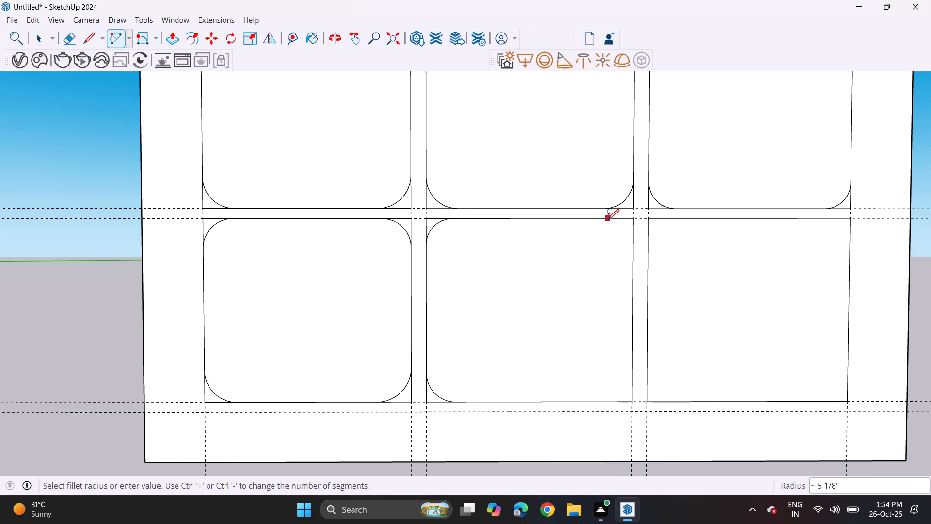
Round the upper-right and lower-right corners of the fifth row's middle rectangle with 2 Point Arcs.
click(608, 220)
click(633, 251)
click(626, 232)
click(631, 375)
click(600, 406)
click(619, 396)
Round the upper-left corner of the fifth row's right rectangle with a 2 Point Arc of about 4 3/4" radius.
scroll(579, 367, down, 3)
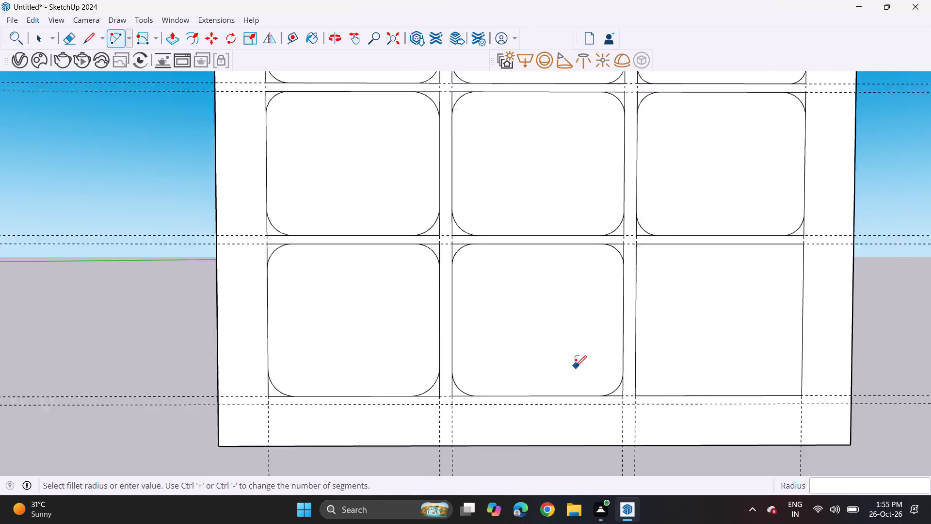
scroll(576, 366, down, 1)
shift+middle_drag(571, 353, 326, 353)
click(381, 281)
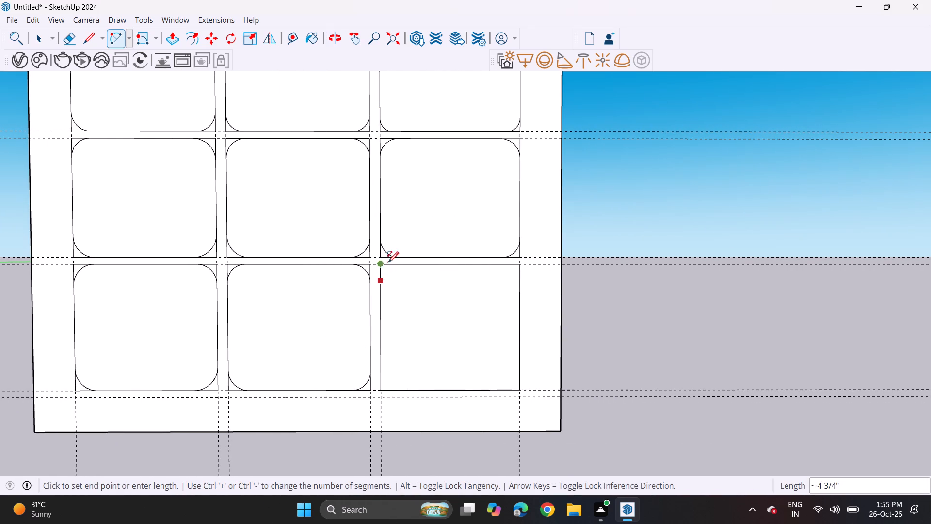
click(392, 264)
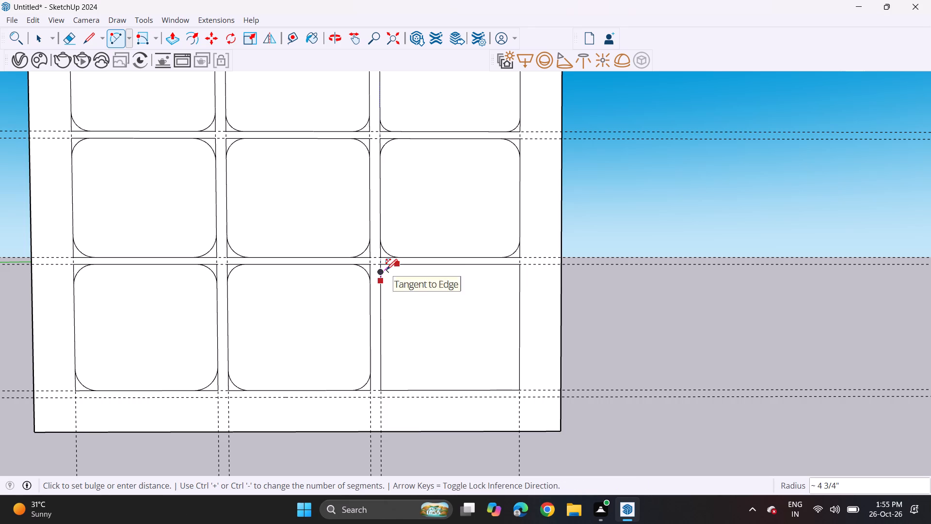
click(386, 270)
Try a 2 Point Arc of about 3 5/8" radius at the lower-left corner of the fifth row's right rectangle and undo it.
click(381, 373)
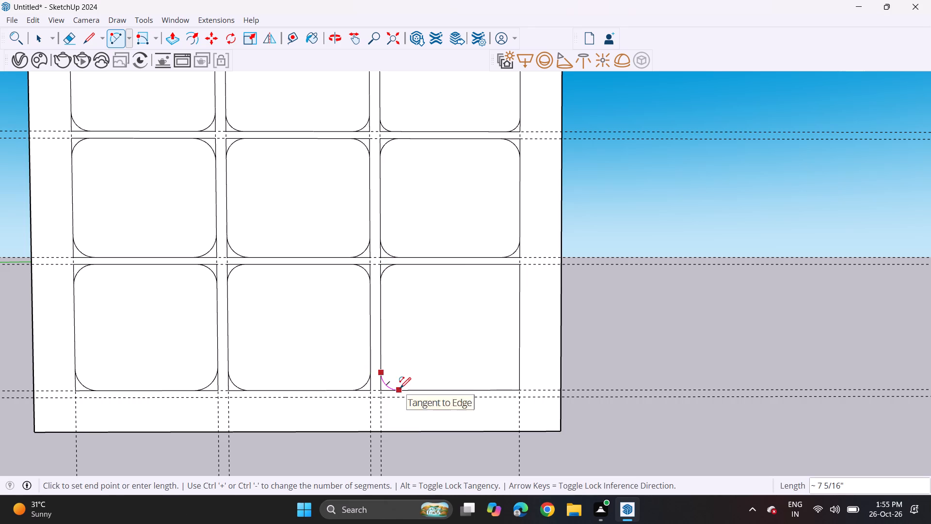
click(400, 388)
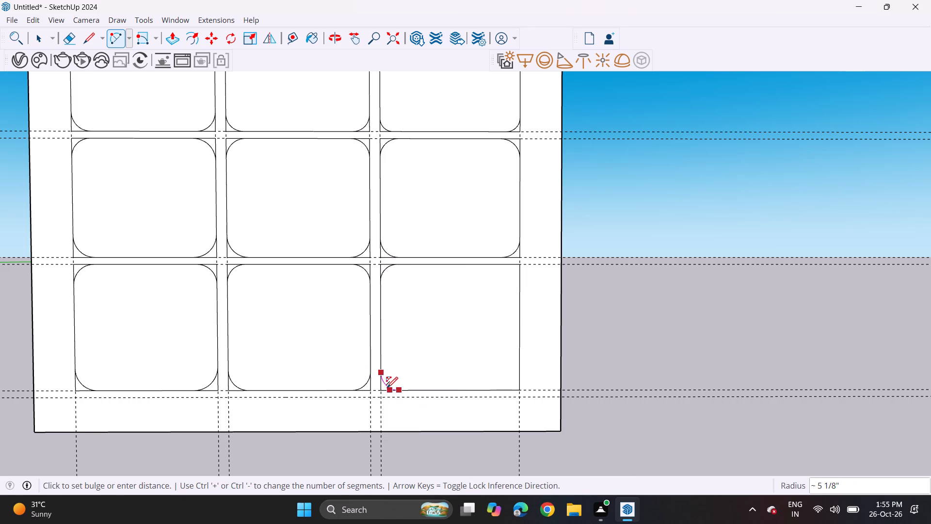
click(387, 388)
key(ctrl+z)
Round the fifth row's right rectangle's other three corners with 2 Point Arcs, about 5" radius at the lower-left and 5 1/2" at the upper-right.
click(382, 373)
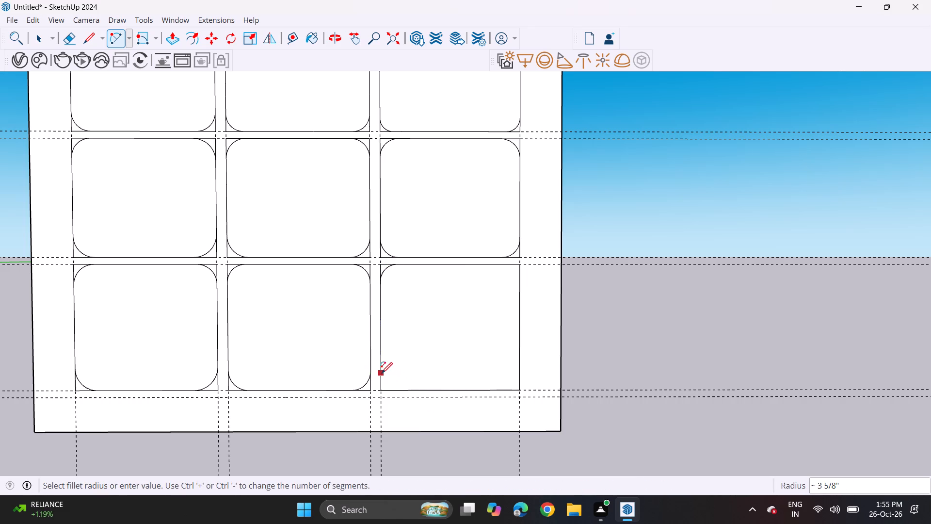
click(397, 392)
click(388, 388)
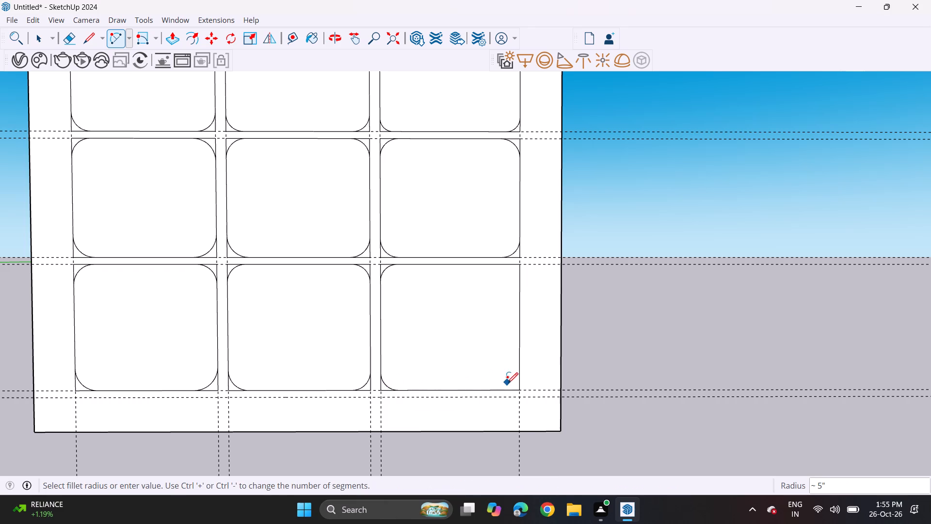
click(498, 388)
click(518, 374)
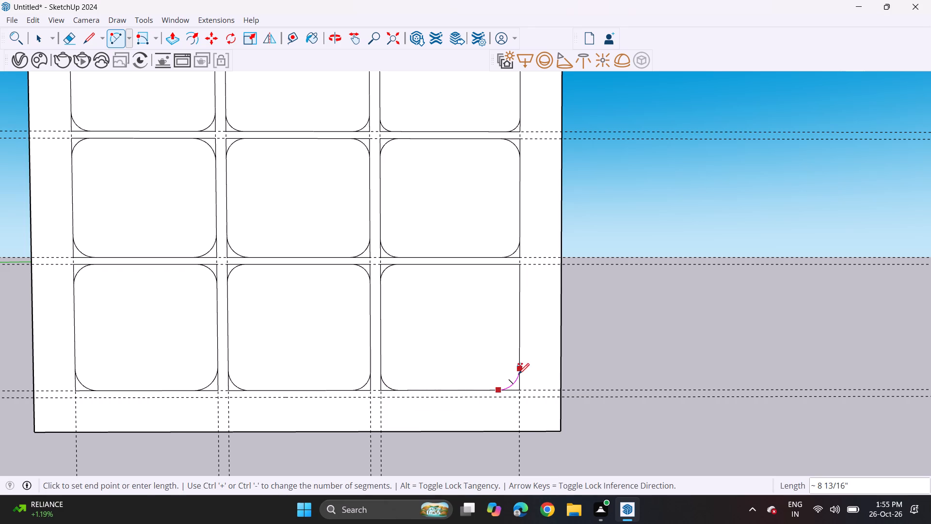
click(515, 382)
click(522, 284)
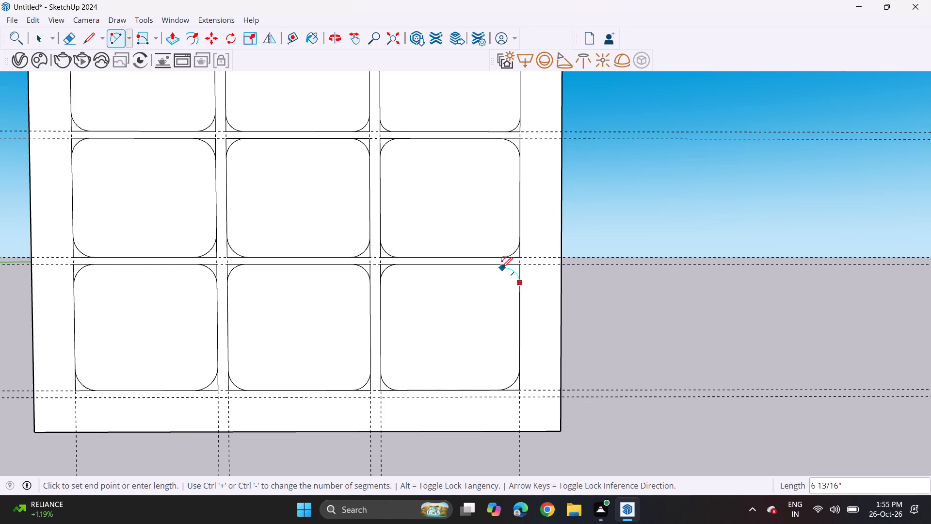
click(505, 265)
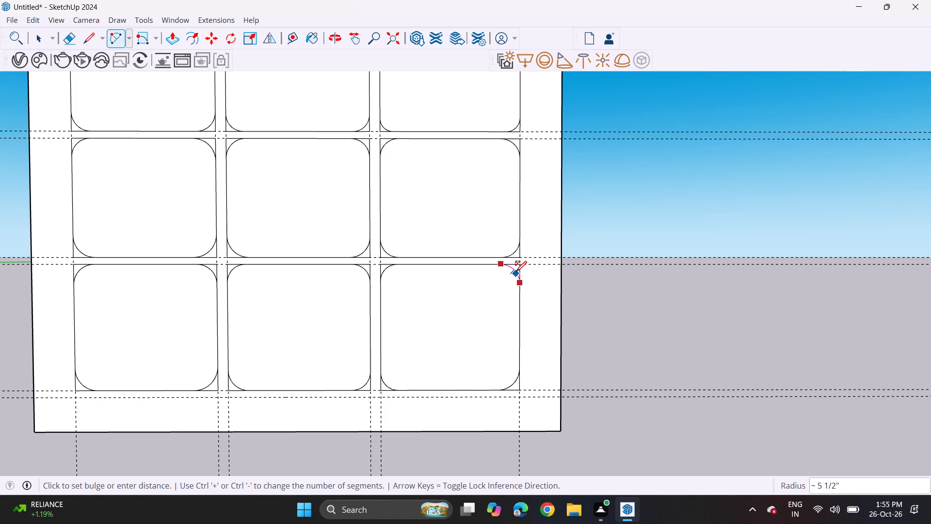
click(516, 272)
Erase all the vertical and horizontal dashed guide lines around the panel's rectangle grid.
scroll(497, 282, down, 3)
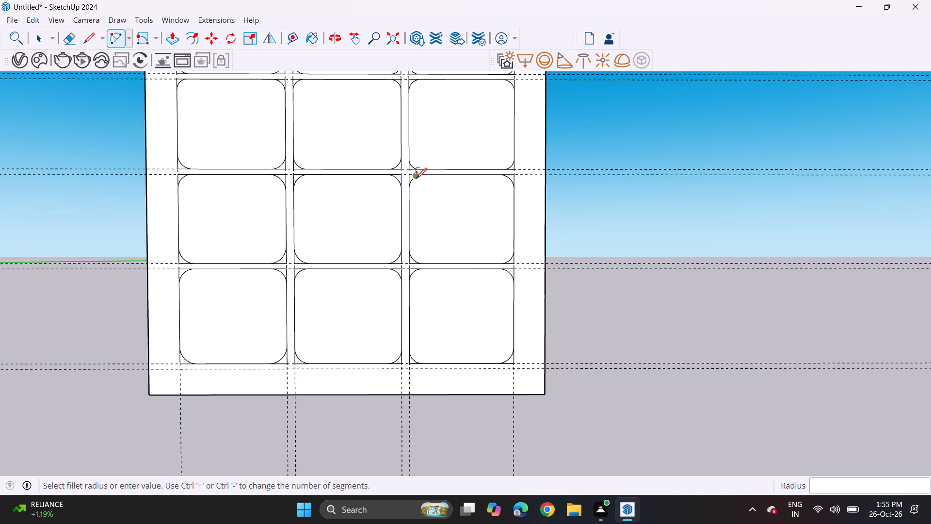
middle_drag(356, 164, 423, 313)
scroll(364, 136, up, 1)
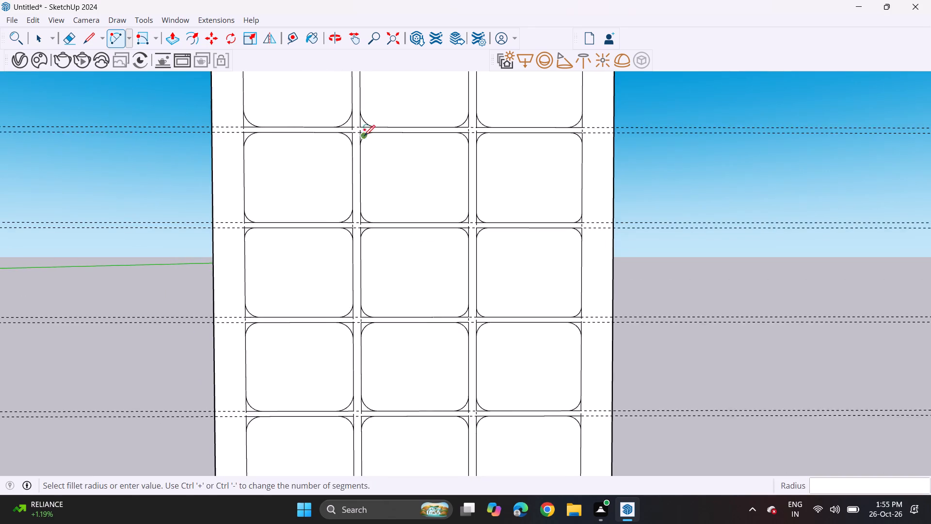
shift+middle_drag(365, 141, 370, 396)
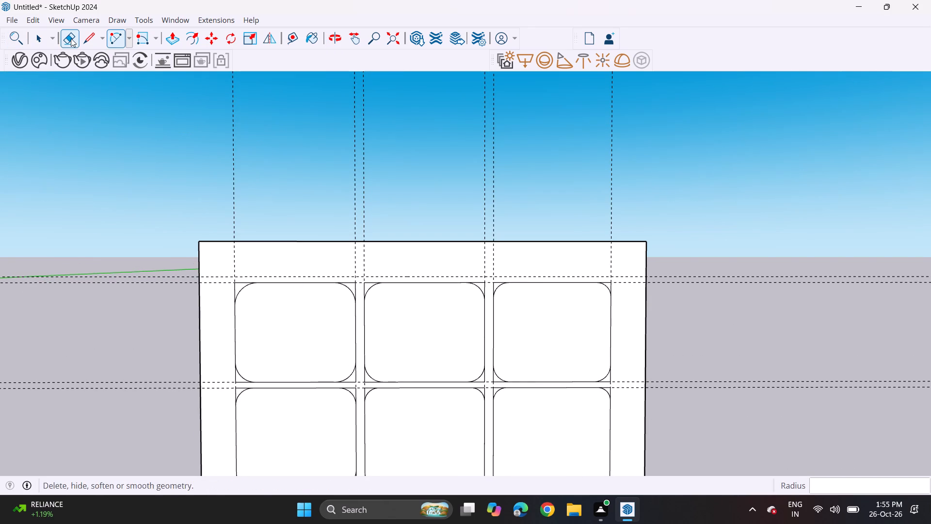
click(71, 38)
drag(198, 159, 727, 140)
scroll(660, 157, down, 10)
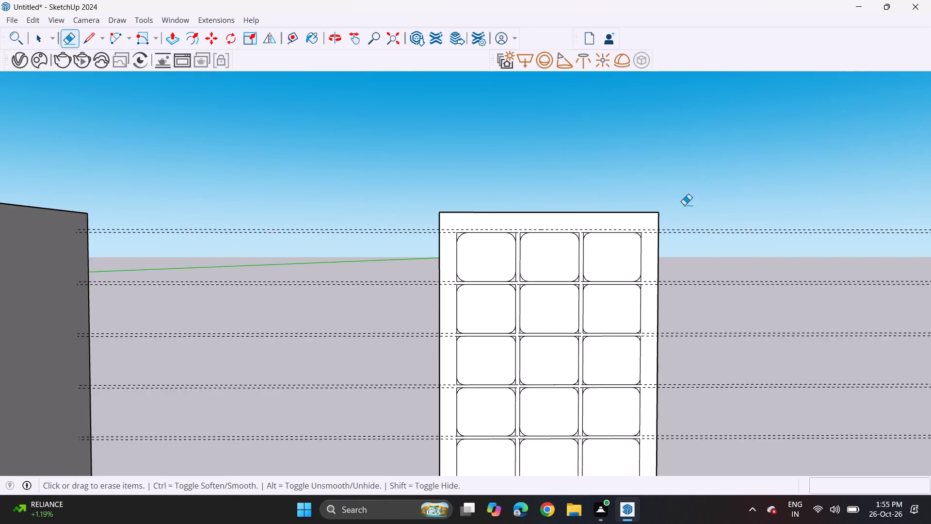
middle_drag(684, 203, 579, 148)
drag(642, 170, 642, 433)
Erase the leftover square edges outside the arcs at the top row's left rectangle's upper corners and middle rectangle's upper-left corner.
scroll(498, 203, up, 2)
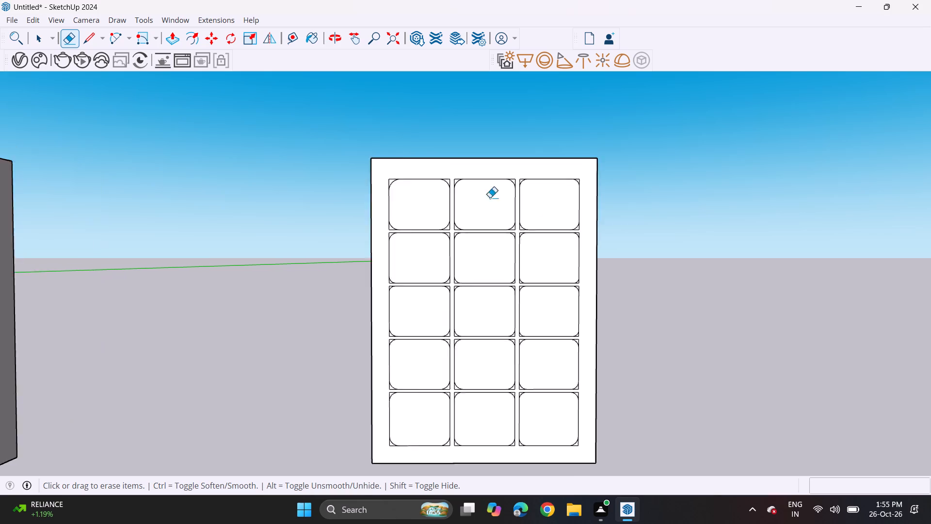
scroll(490, 197, up, 3)
scroll(425, 176, up, 9)
scroll(327, 178, down, 1)
scroll(325, 176, up, 2)
drag(308, 160, 289, 178)
drag(300, 168, 274, 191)
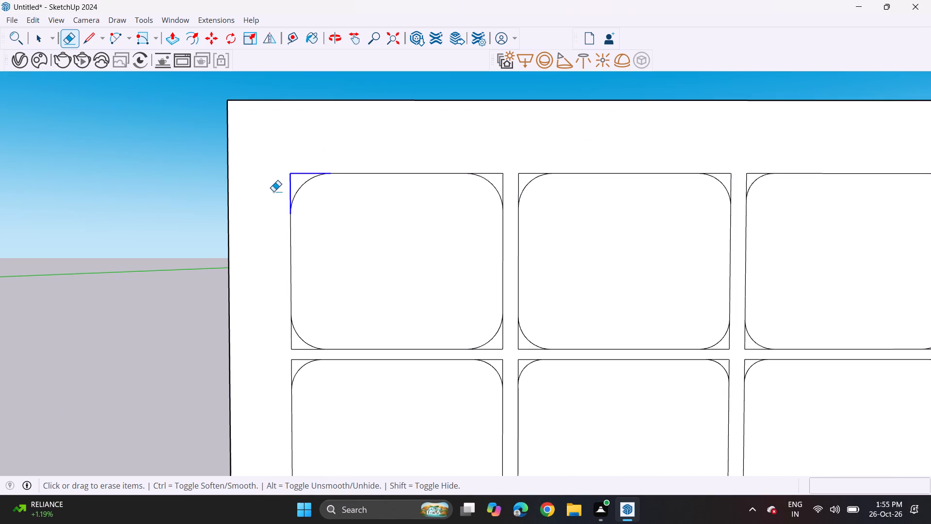
drag(492, 162, 505, 190)
drag(521, 171, 514, 195)
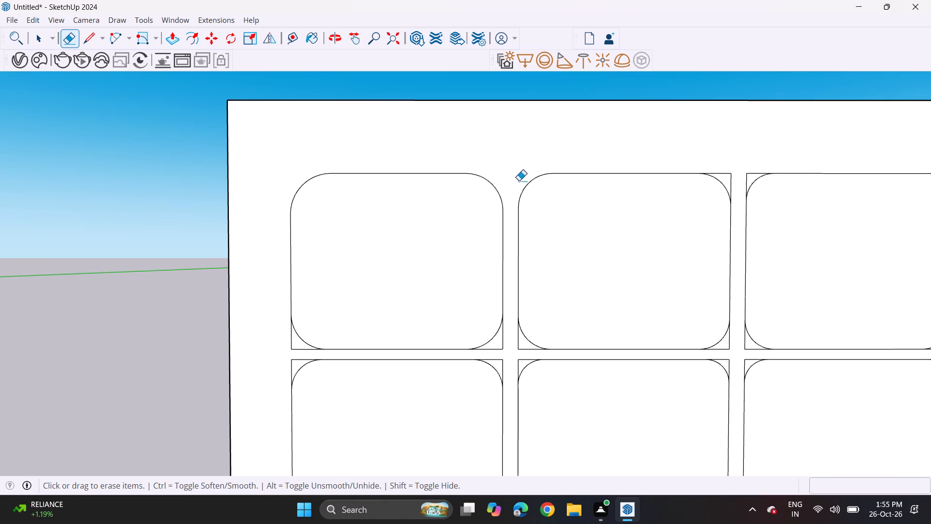
Erase the leftover square edges at the top row's middle rectangle's upper-right corner and right rectangle's two upper corners.
scroll(535, 177, down, 1)
scroll(535, 177, up, 1)
shift+middle_drag(535, 177, 248, 204)
drag(439, 194, 451, 204)
drag(467, 189, 463, 203)
click(672, 183)
drag(670, 189, 689, 222)
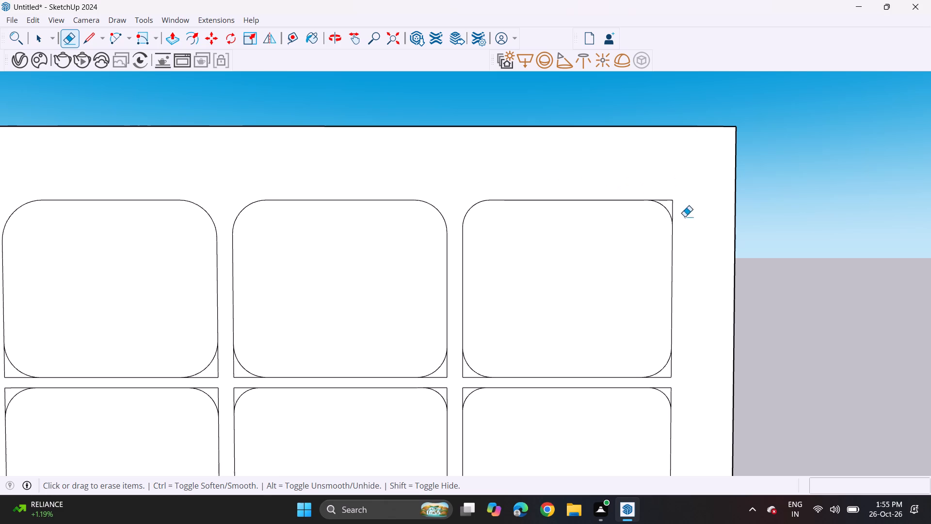
drag(666, 186, 686, 218)
Erase the leftover square edges between the first and second rows at the right rectangles' facing corners and the middle rectangles' right-hand corners.
shift+middle_drag(680, 271, 680, 139)
scroll(686, 234, up, 9)
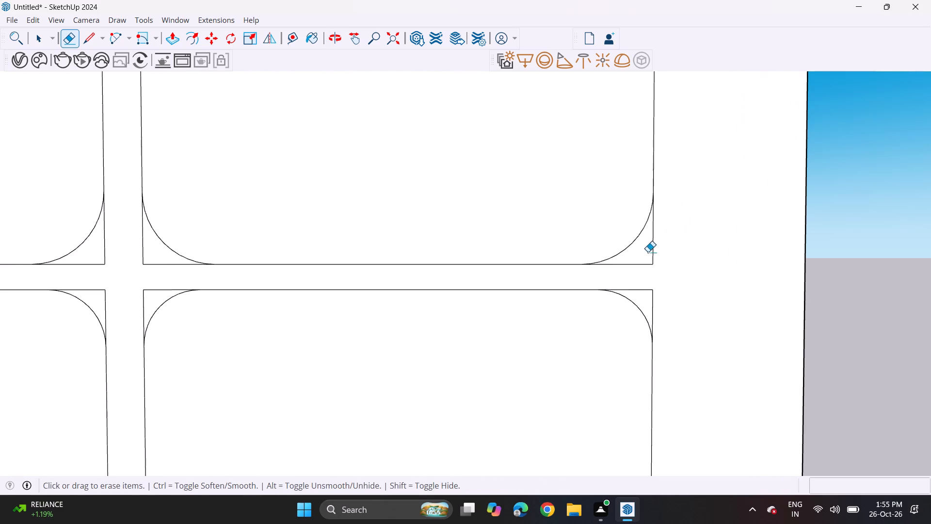
drag(648, 252, 638, 262)
drag(661, 246, 640, 272)
scroll(607, 262, down, 2)
scroll(601, 263, up, 1)
scroll(593, 266, down, 2)
drag(250, 250, 265, 273)
drag(230, 247, 201, 263)
drag(219, 266, 224, 299)
drag(245, 285, 243, 293)
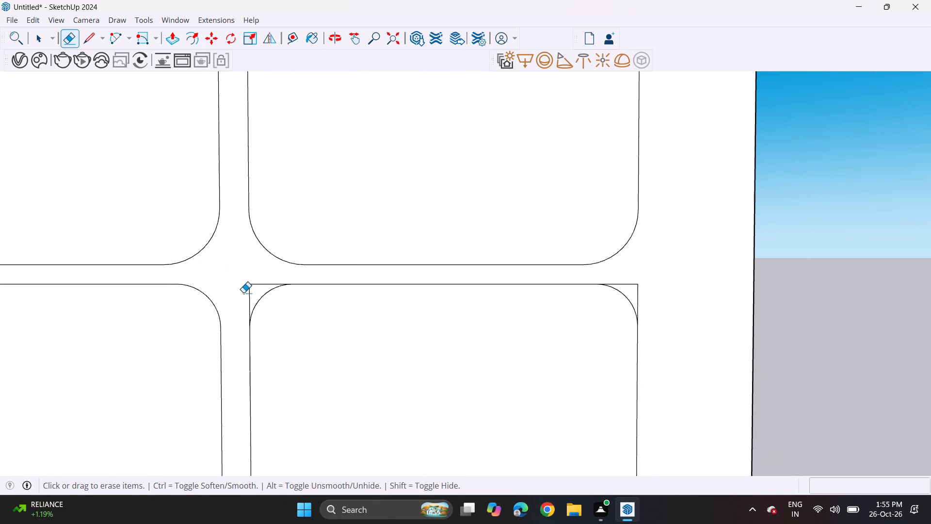
drag(243, 293, 242, 297)
drag(254, 279, 242, 291)
drag(630, 273, 662, 303)
Erase the leftover square edges at the four corners where the first and second rows' left and middle rectangles meet.
scroll(613, 273, down, 4)
scroll(601, 279, up, 1)
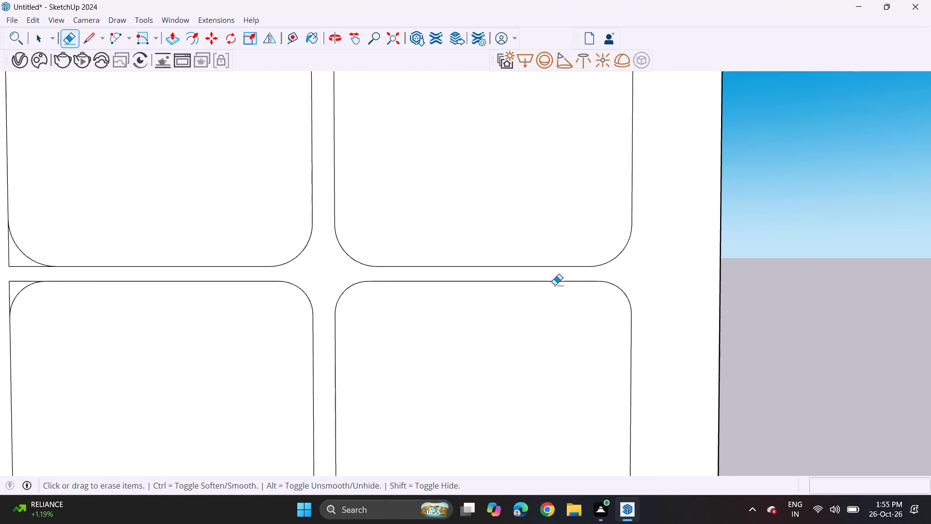
scroll(532, 272, down, 6)
shift+middle_drag(256, 273, 581, 284)
shift+scroll(581, 284, down, 1)
scroll(481, 281, up, 2)
scroll(482, 278, down, 1)
scroll(483, 278, up, 12)
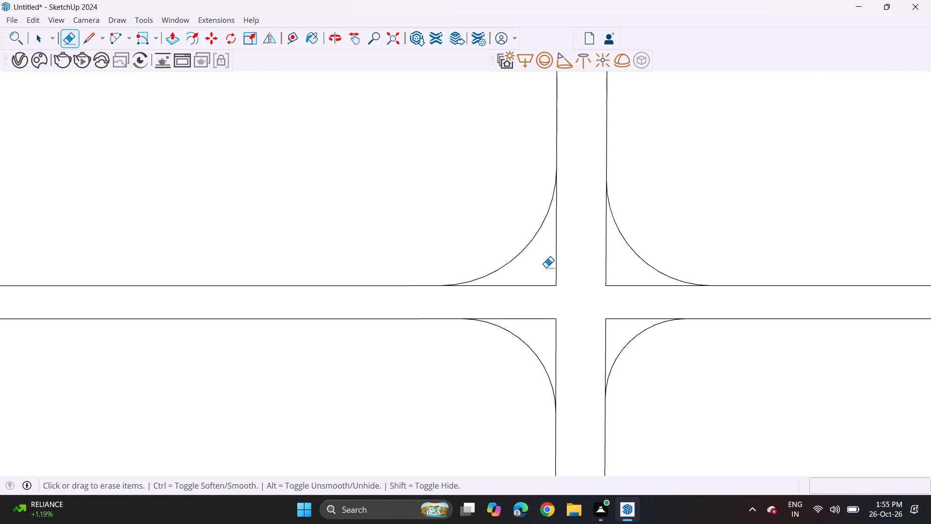
drag(555, 260, 541, 282)
drag(584, 262, 552, 286)
drag(535, 301, 558, 340)
drag(610, 307, 594, 332)
drag(617, 310, 596, 336)
drag(598, 274, 623, 288)
Erase the leftover square edges at the first-row left rectangle's lower-left corner and the second-row left rectangle's upper-left corner.
scroll(566, 262, down, 8)
scroll(522, 272, up, 1)
scroll(521, 272, down, 5)
scroll(508, 285, up, 2)
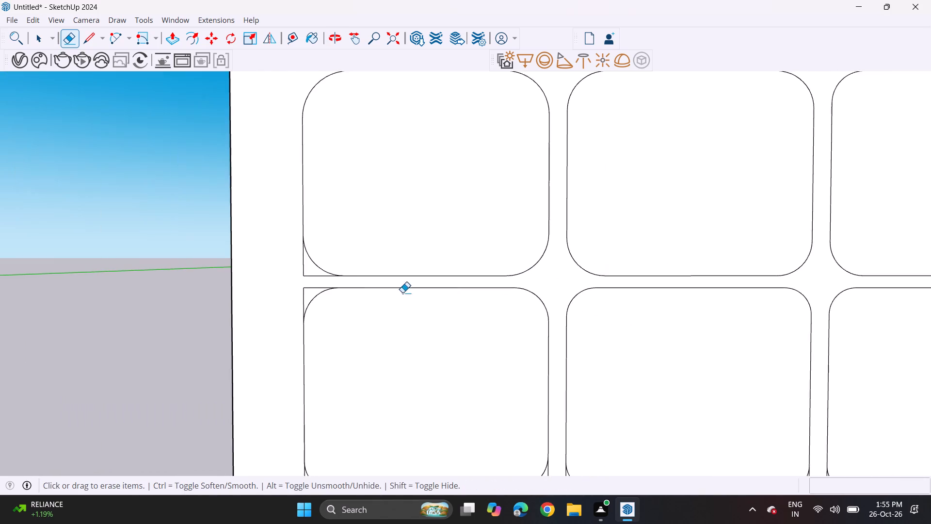
scroll(345, 278, up, 6)
scroll(290, 265, up, 4)
drag(245, 248, 275, 295)
drag(273, 291, 256, 329)
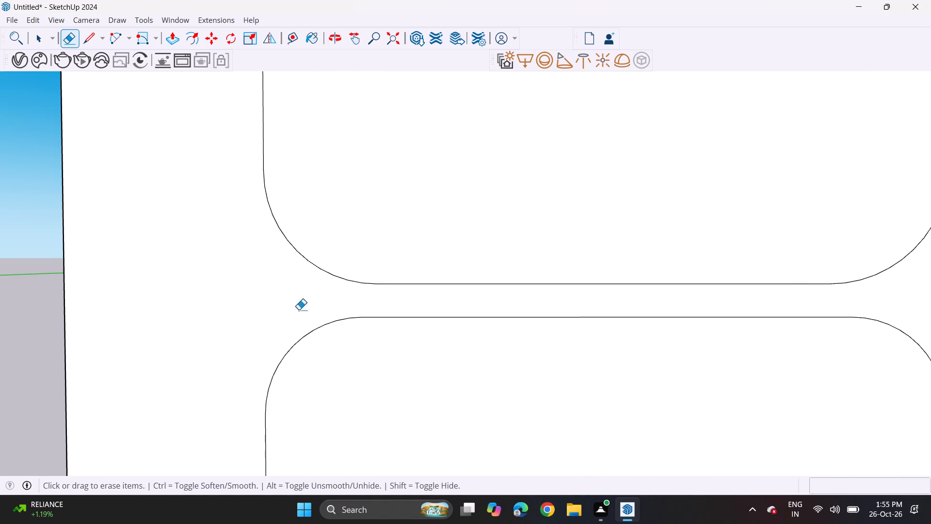
Erase the leftover square edges at the second-row left rectangle's lower-left corner and the third-row left rectangle's upper-left corner.
scroll(287, 310, down, 2)
scroll(286, 314, up, 2)
scroll(285, 315, down, 10)
scroll(273, 326, up, 1)
scroll(273, 326, down, 4)
scroll(280, 333, up, 1)
scroll(287, 337, down, 3)
scroll(296, 344, up, 1)
scroll(304, 349, down, 6)
scroll(467, 375, up, 1)
shift+middle_drag(464, 368, 433, 257)
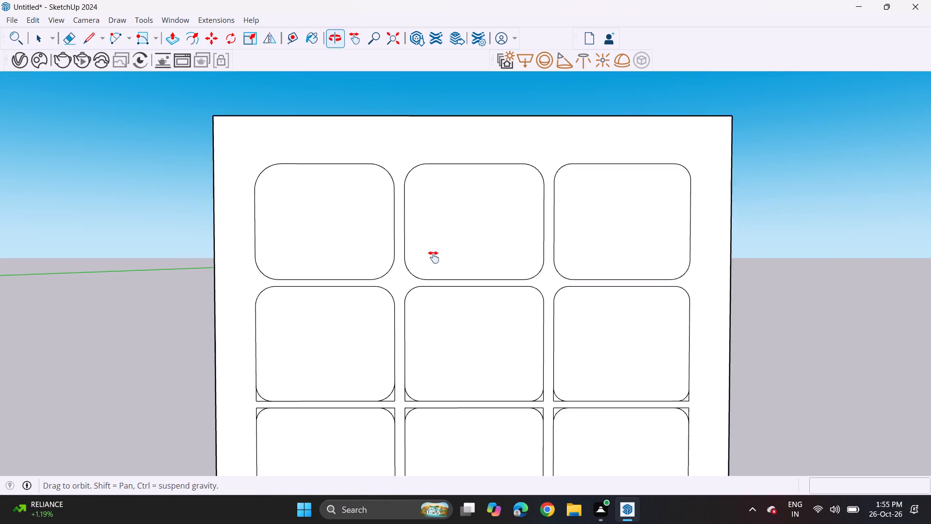
shift+middle_drag(433, 257, 411, 211)
scroll(174, 318, up, 5)
scroll(166, 301, down, 9)
scroll(230, 317, up, 5)
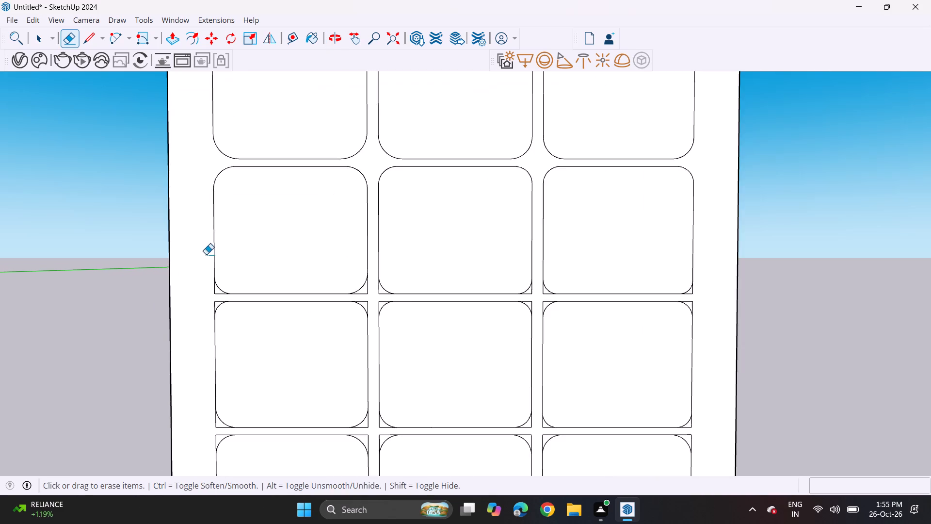
scroll(208, 268, up, 13)
drag(220, 314, 229, 351)
drag(229, 353, 197, 381)
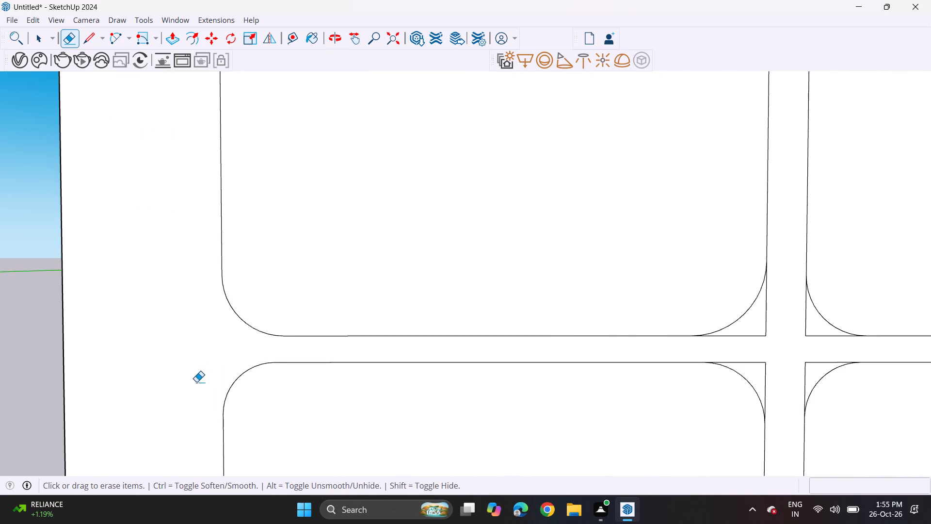
Erase the leftover square edges at the four corners where the second and third rows' left and middle rectangles meet.
scroll(205, 377, down, 4)
scroll(201, 377, up, 1)
scroll(200, 377, down, 13)
scroll(386, 372, up, 1)
scroll(380, 372, down, 1)
middle_drag(376, 372, 245, 312)
scroll(242, 312, up, 11)
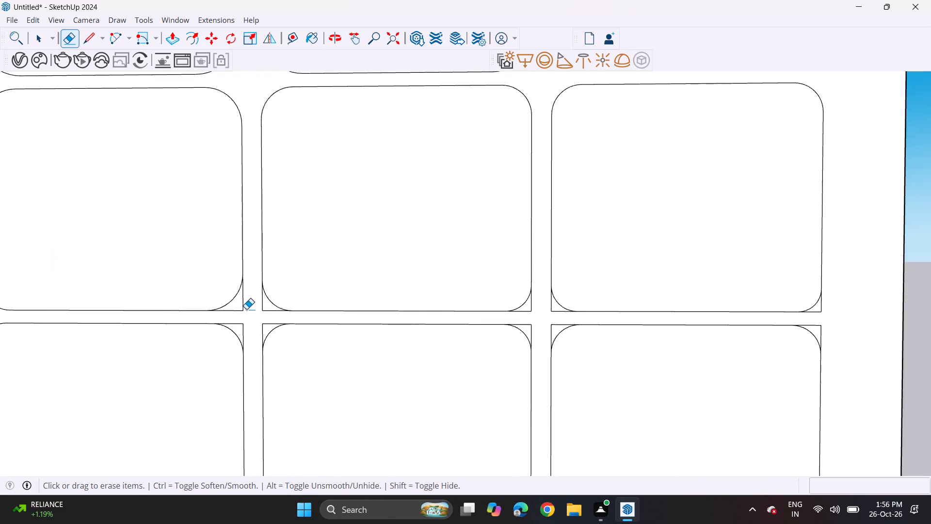
scroll(246, 309, up, 4)
drag(251, 302, 225, 320)
drag(223, 311, 244, 343)
drag(277, 327, 272, 345)
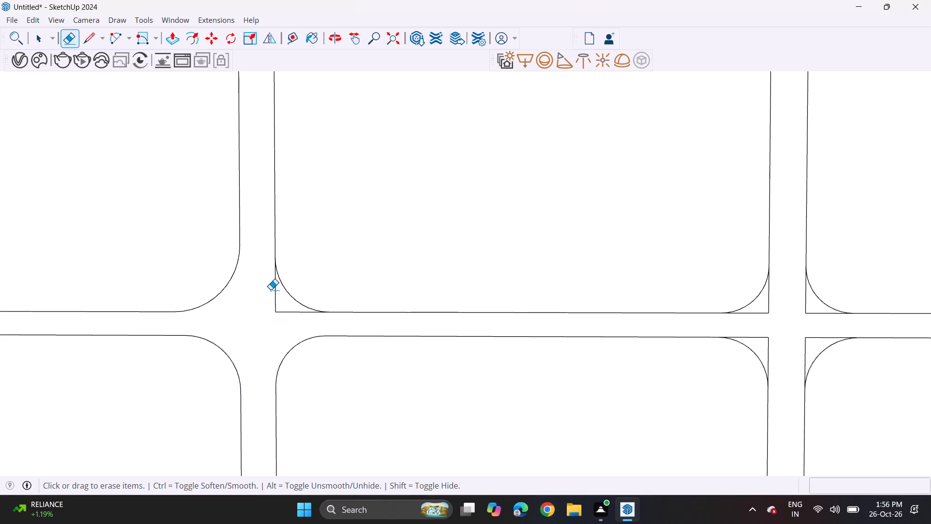
drag(271, 290, 288, 312)
Erase the leftover square edges at the four corners where the second and third rows' middle and right rectangles meet.
scroll(274, 311, down, 5)
scroll(273, 312, up, 1)
scroll(273, 314, down, 1)
scroll(575, 308, up, 6)
drag(601, 300, 574, 316)
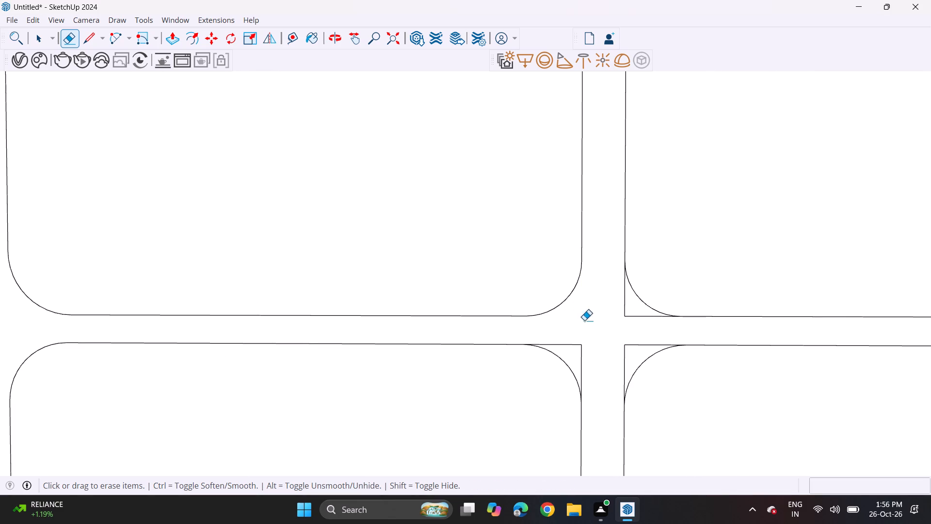
drag(553, 336, 578, 354)
drag(634, 339, 614, 358)
drag(573, 339, 589, 357)
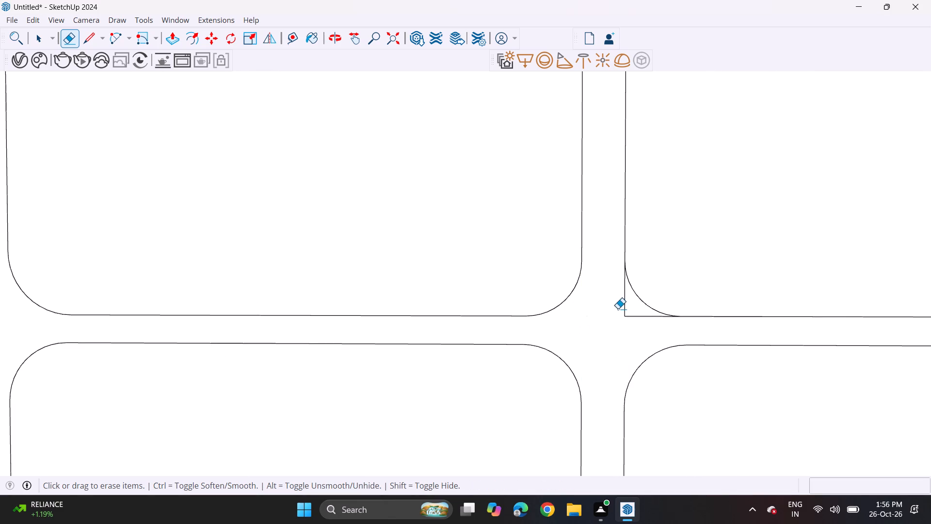
drag(621, 303, 636, 327)
Erase the leftover square edges at the second-row right rectangle's lower-right corner and the third-row right rectangle's upper-right corner.
scroll(582, 296, down, 7)
scroll(560, 309, up, 1)
scroll(553, 308, down, 4)
scroll(550, 320, up, 1)
scroll(550, 323, down, 1)
scroll(550, 323, up, 1)
scroll(550, 327, down, 4)
scroll(548, 332, up, 1)
scroll(548, 333, down, 1)
shift+middle_drag(601, 324, 416, 297)
shift+scroll(522, 309, up, 1)
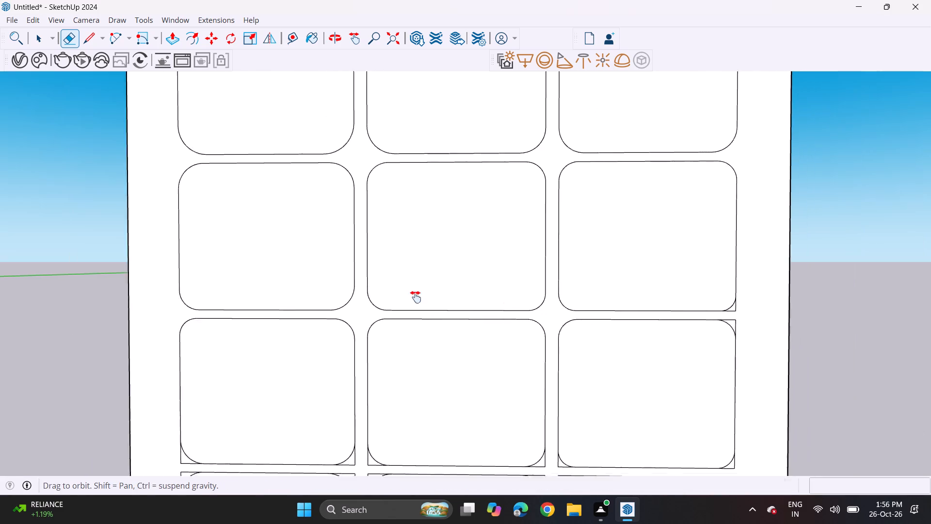
shift+middle_drag(416, 297, 321, 297)
scroll(540, 322, up, 12)
drag(485, 240, 439, 263)
drag(453, 286, 481, 319)
Erase the leftover square edges at the third-row right rectangle's lower-right corner and the fourth-row right rectangle's upper-right corner.
scroll(456, 290, down, 20)
shift+scroll(439, 325, up, 1)
shift+middle_drag(440, 319, 457, 223)
scroll(458, 327, up, 3)
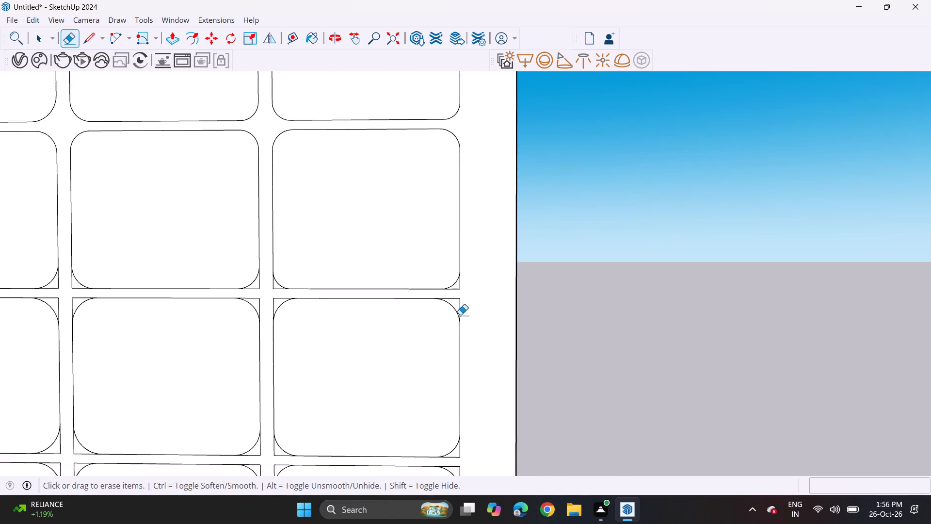
scroll(460, 315, up, 3)
scroll(465, 298, down, 1)
scroll(465, 298, up, 4)
scroll(462, 291, down, 1)
scroll(462, 291, up, 7)
drag(463, 267, 445, 291)
drag(440, 294, 458, 323)
Erase the leftover square edges at the four corners where the third and fourth rows' middle and right rectangles meet.
scroll(434, 308, down, 8)
scroll(431, 335, up, 1)
scroll(431, 336, down, 3)
scroll(202, 296, down, 1)
scroll(214, 295, up, 3)
scroll(232, 292, down, 1)
scroll(234, 292, up, 10)
drag(212, 297, 173, 320)
drag(190, 316, 199, 352)
drag(211, 342, 231, 363)
drag(193, 335, 206, 357)
drag(254, 336, 243, 360)
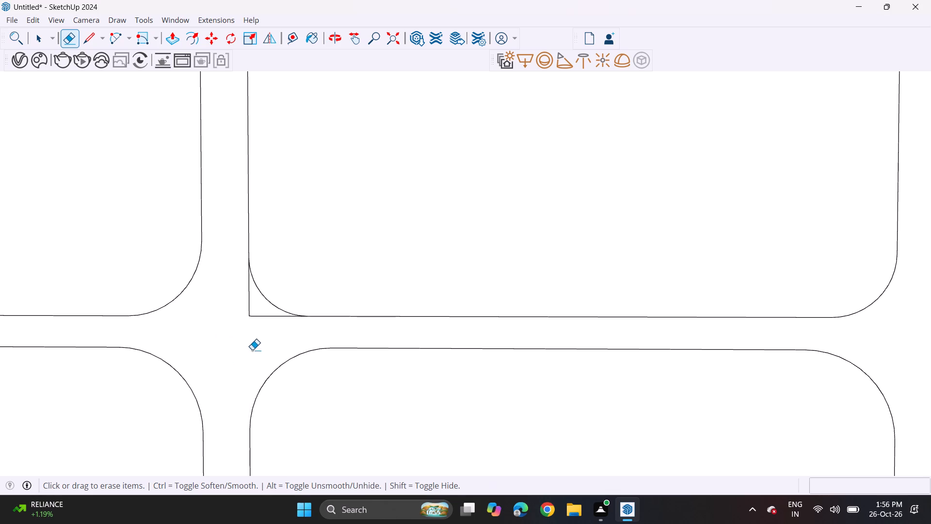
drag(241, 308, 267, 330)
Erase the leftover square edges at the four corners where the third and fourth rows' left and middle rectangles meet.
scroll(243, 304, down, 8)
scroll(229, 315, up, 1)
scroll(228, 322, down, 10)
scroll(211, 330, up, 1)
shift+middle_drag(168, 337, 288, 298)
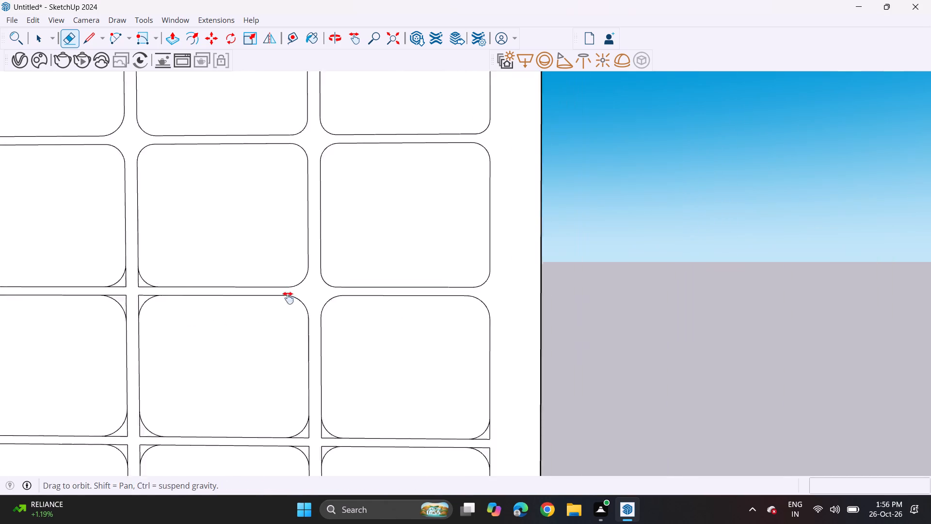
shift+middle_drag(288, 298, 415, 297)
scroll(235, 293, up, 12)
drag(288, 244, 276, 266)
drag(278, 267, 280, 304)
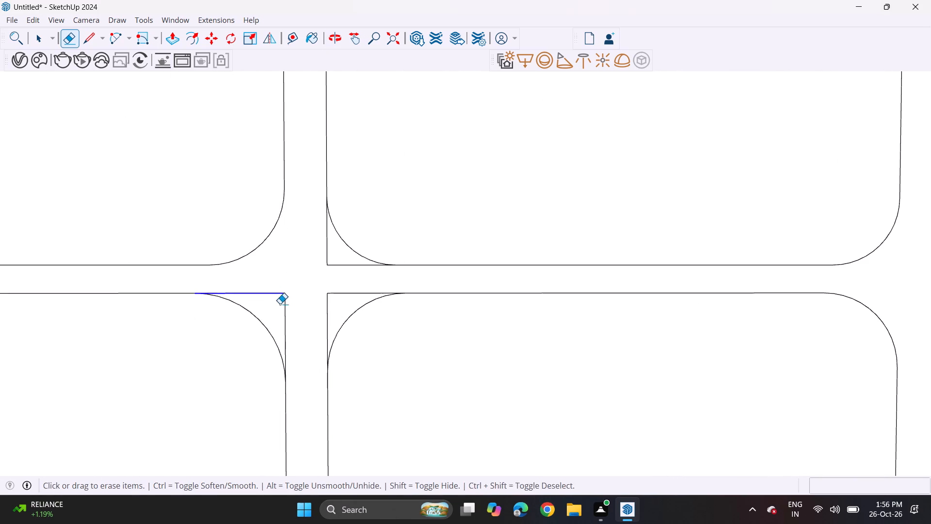
drag(279, 296, 302, 318)
drag(308, 284, 332, 300)
drag(341, 292, 332, 310)
drag(335, 262, 334, 282)
drag(325, 259, 329, 267)
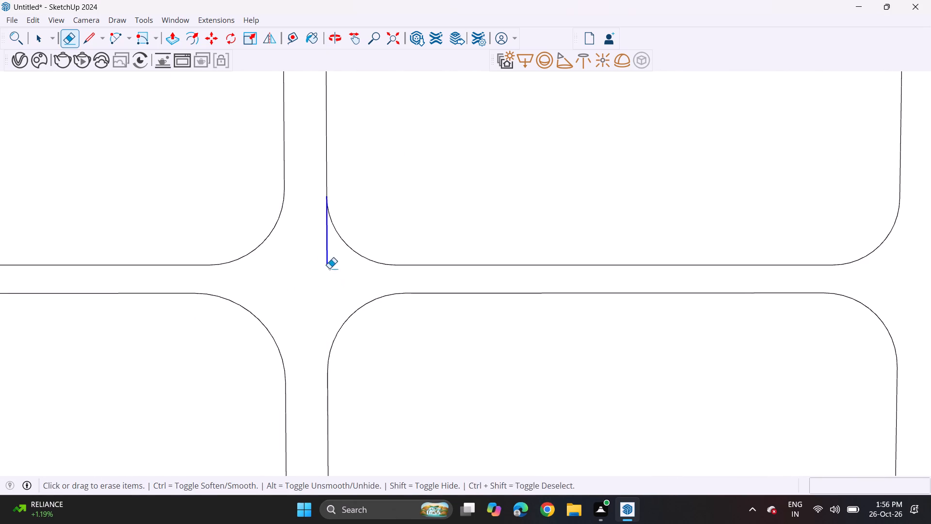
Erase the leftover square edges at the third-row left rectangle's lower-left corner and the fourth-row left rectangle's upper-left corner.
scroll(293, 273, down, 1)
scroll(291, 273, up, 1)
scroll(289, 276, down, 9)
scroll(257, 297, up, 1)
scroll(257, 301, down, 12)
scroll(137, 314, up, 1)
shift+middle_drag(171, 311, 337, 323)
scroll(211, 291, up, 2)
scroll(211, 291, down, 1)
scroll(211, 291, up, 12)
drag(364, 288, 415, 314)
drag(408, 313, 370, 366)
drag(417, 340, 354, 389)
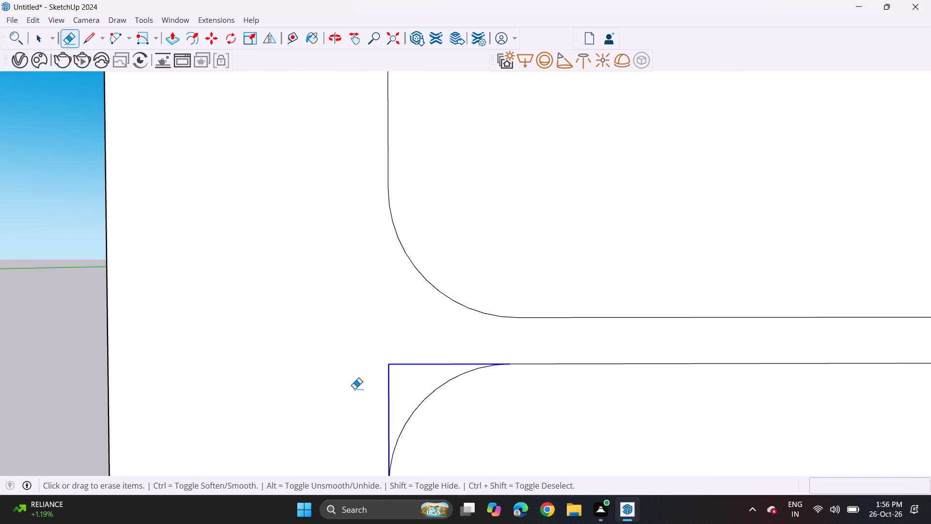
Erase the leftover square edges at the four corners where the fourth and fifth rows' middle and right rectangles meet.
scroll(352, 375, down, 3)
scroll(345, 376, up, 1)
scroll(341, 376, down, 20)
scroll(341, 376, down, 5)
scroll(337, 386, up, 1)
scroll(340, 388, down, 6)
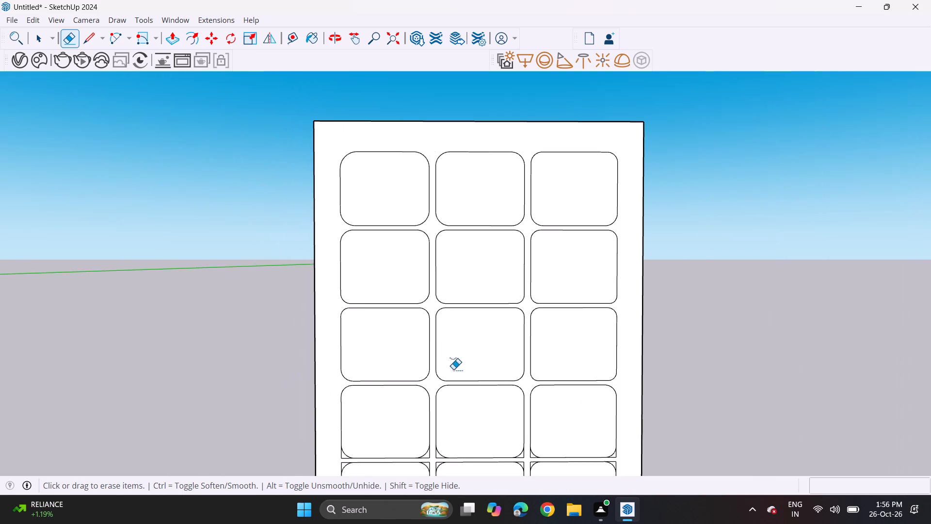
shift+middle_drag(449, 364, 391, 221)
scroll(421, 367, up, 17)
drag(486, 263, 468, 281)
drag(465, 277, 488, 315)
drag(514, 288, 504, 315)
drag(535, 294, 507, 321)
drag(511, 278, 530, 288)
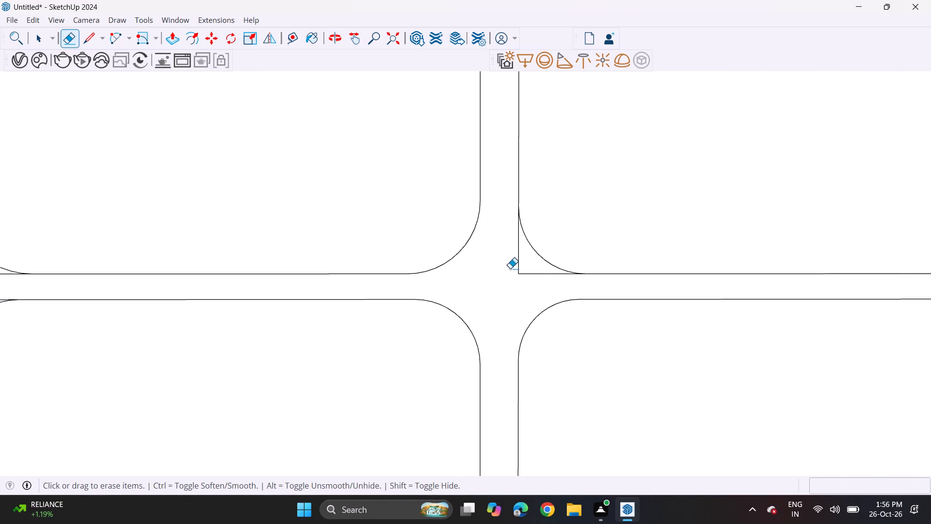
drag(506, 264, 532, 283)
Erase the leftover square edges at the fourth-row right rectangle's lower-right corner and the fifth-row right rectangle's upper-right corner.
scroll(498, 278, down, 6)
scroll(481, 291, up, 1)
scroll(449, 299, down, 7)
scroll(752, 275, up, 10)
drag(625, 273, 616, 282)
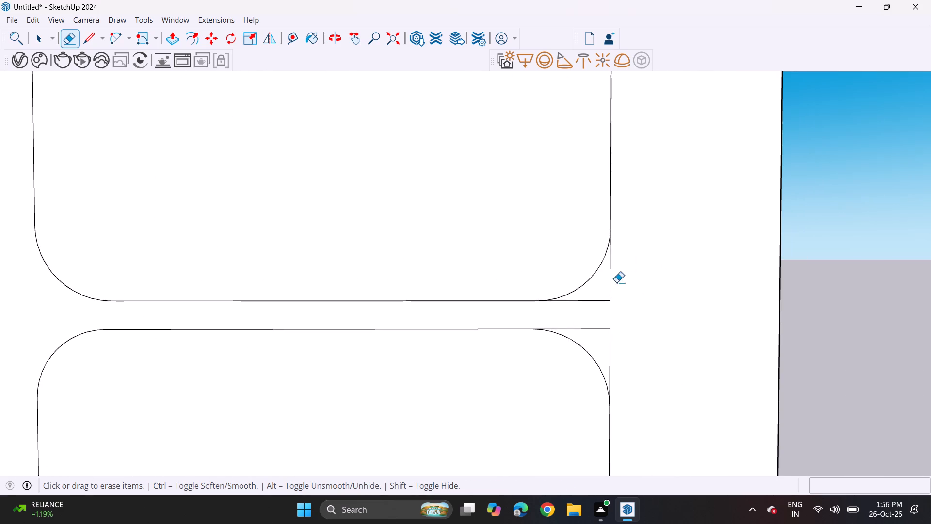
drag(616, 282, 580, 323)
drag(594, 317, 627, 346)
scroll(585, 323, down, 8)
scroll(554, 324, up, 1)
scroll(554, 324, down, 15)
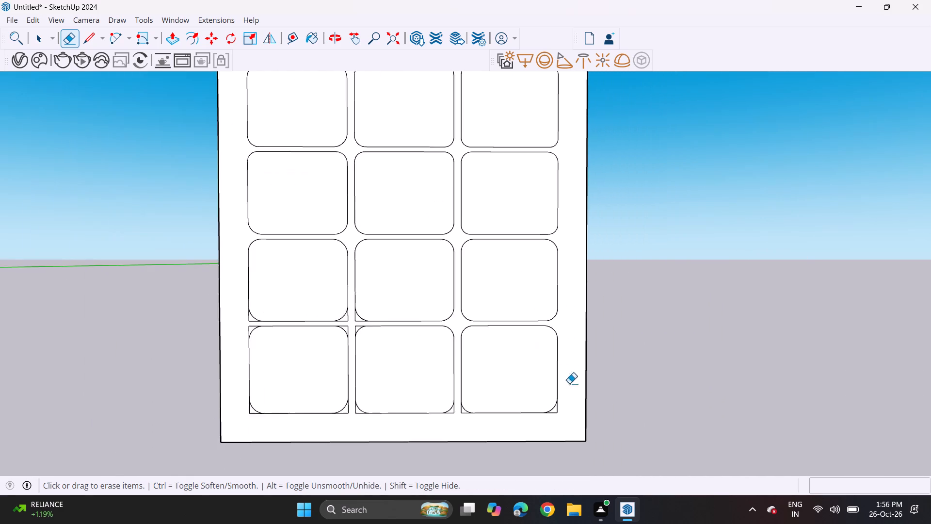
Erase the leftover square edges at the fifth-row right rectangle's lower-right corner.
scroll(553, 409, up, 12)
drag(573, 384, 561, 411)
scroll(482, 427, down, 8)
shift+middle_drag(520, 417, 541, 296)
shift+scroll(529, 338, up, 1)
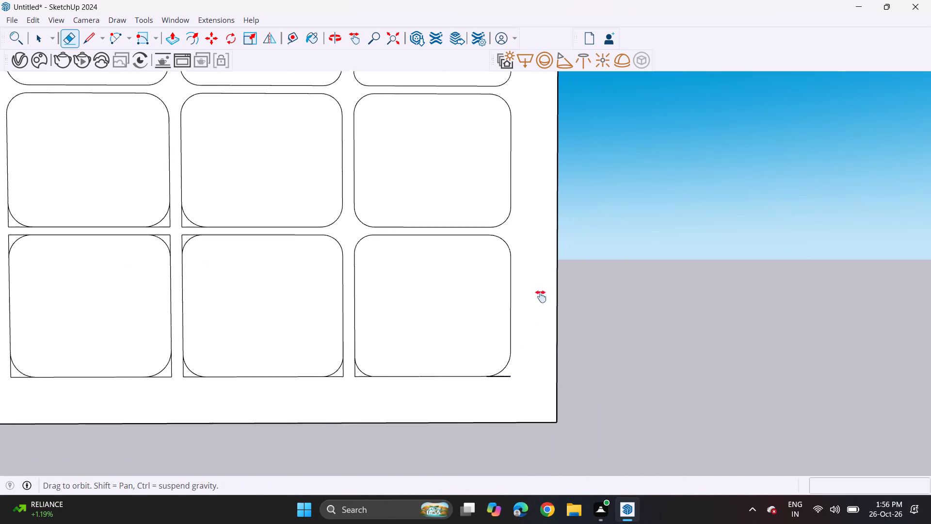
shift+middle_drag(541, 296, 542, 295)
scroll(471, 370, up, 8)
drag(604, 228, 568, 270)
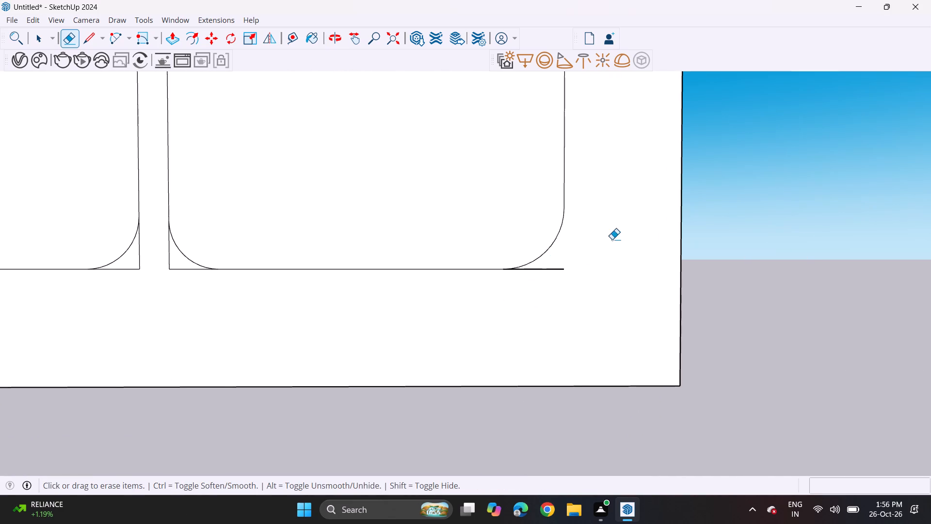
drag(568, 255, 549, 298)
drag(557, 262, 545, 290)
scroll(453, 313, down, 6)
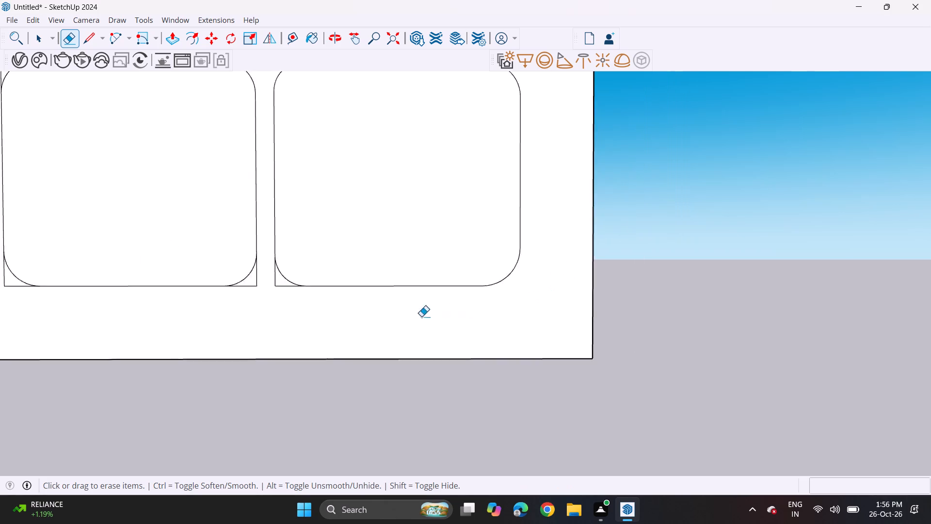
Erase the leftover square edges at the fifth-row middle rectangle's lower-right corner and the right rectangle's lower-left corner.
scroll(278, 275, up, 2)
scroll(282, 273, down, 1)
scroll(283, 273, up, 12)
drag(289, 262, 265, 322)
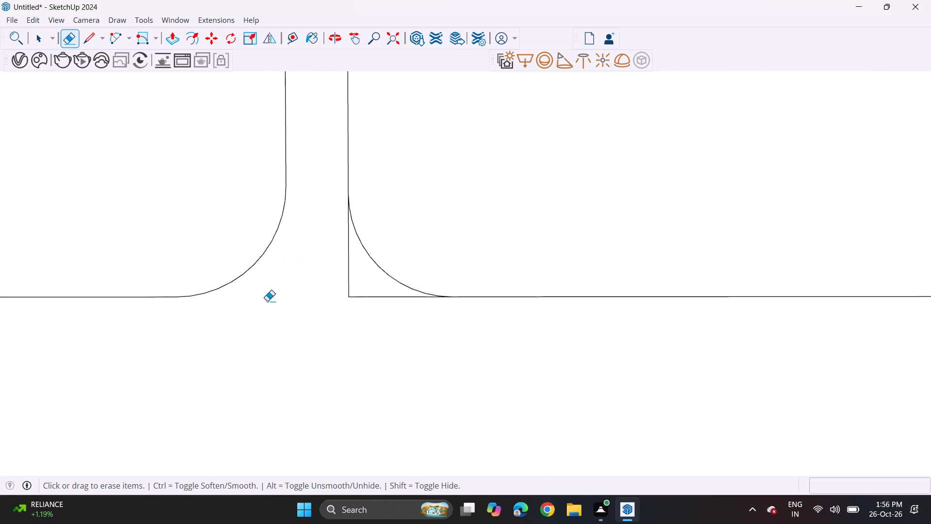
drag(326, 264, 371, 285)
drag(349, 273, 364, 313)
scroll(310, 290, down, 10)
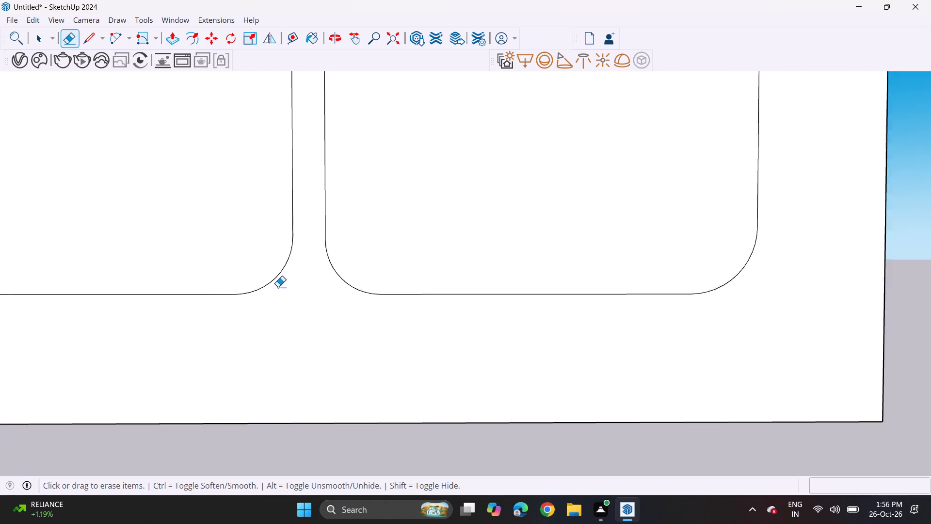
Erase the leftover square edges at the fifth-row left rectangle's lower-right corner and the middle rectangle's lower-left corner.
scroll(278, 287, down, 12)
shift+middle_drag(169, 258, 392, 278)
scroll(257, 343, up, 8)
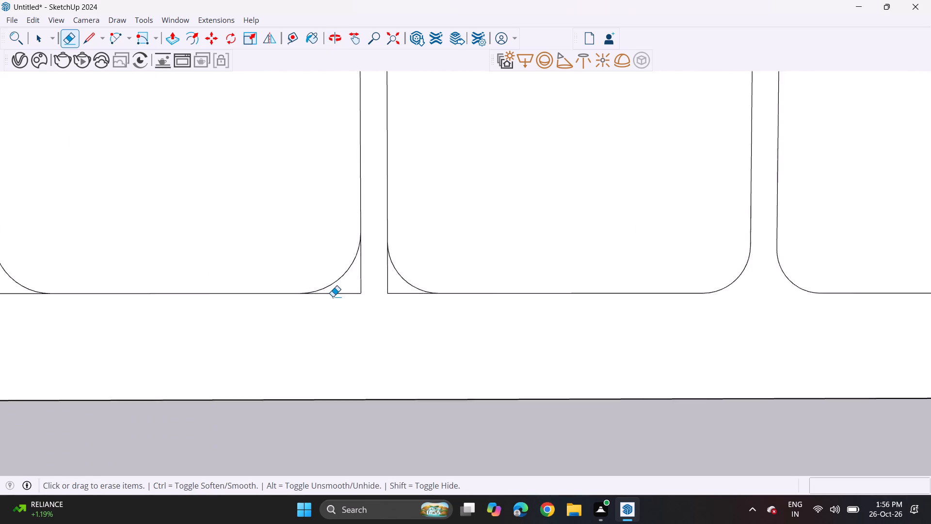
scroll(333, 296, up, 1)
scroll(341, 296, down, 1)
scroll(341, 296, up, 5)
drag(380, 265, 355, 311)
drag(389, 267, 431, 294)
scroll(370, 284, down, 3)
scroll(369, 286, up, 1)
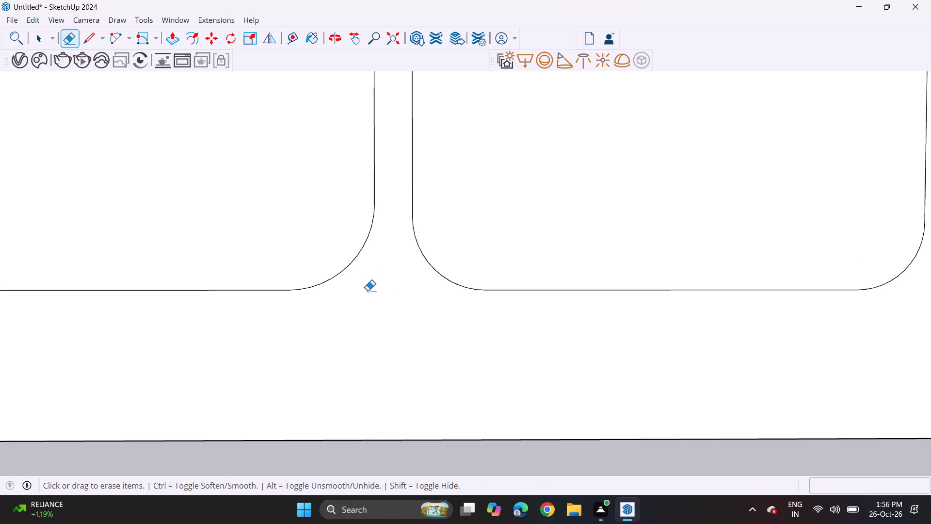
Erase the leftover square edges at the fifth-row left rectangle's lower-left corner.
scroll(368, 291, up, 1)
scroll(307, 300, down, 10)
scroll(204, 313, up, 1)
scroll(200, 319, down, 2)
scroll(197, 323, up, 1)
scroll(195, 326, down, 2)
scroll(180, 335, up, 1)
shift+middle_drag(202, 344, 321, 375)
scroll(159, 348, up, 4)
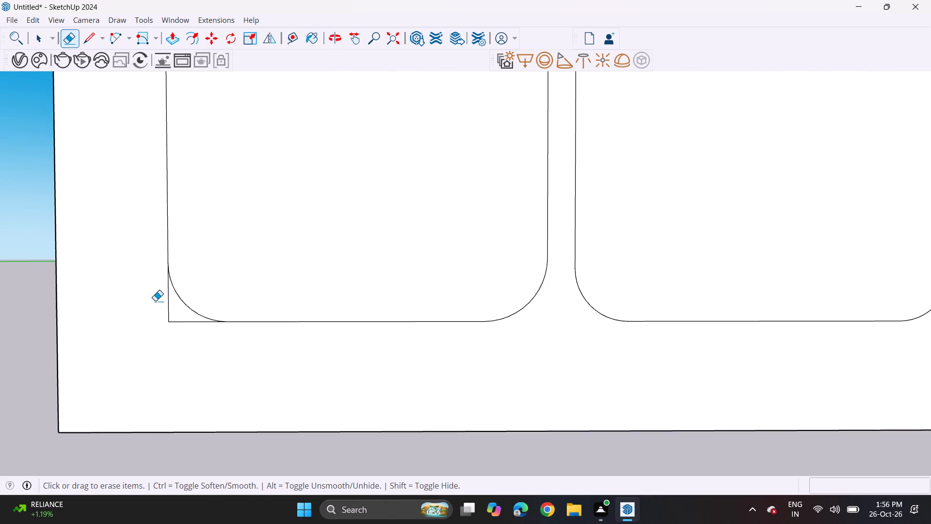
drag(155, 301, 191, 330)
Erase the leftover square edges at the four corners where the fourth and fifth rows' left and middle rectangles meet.
scroll(159, 283, down, 3)
scroll(159, 283, up, 1)
scroll(159, 283, down, 3)
scroll(170, 203, down, 7)
scroll(178, 152, up, 1)
shift+middle_drag(178, 151, 197, 322)
scroll(346, 289, up, 2)
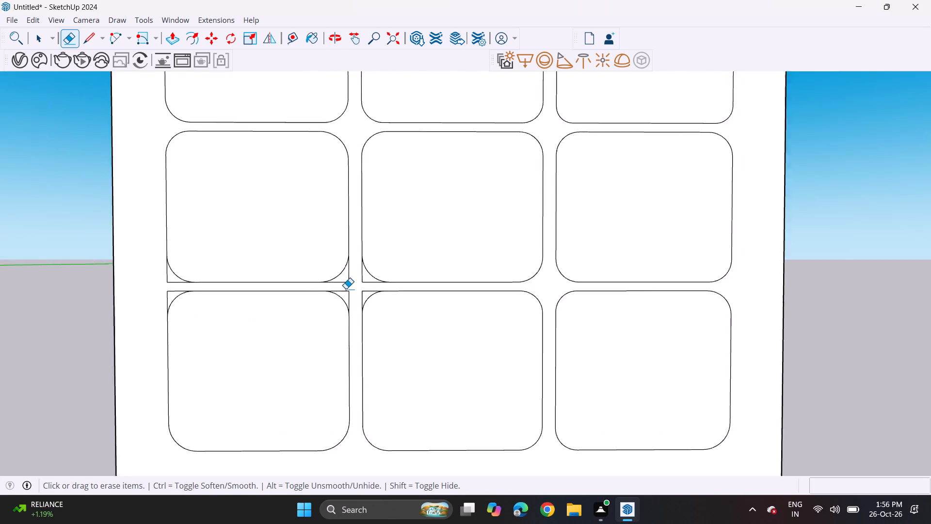
scroll(346, 289, up, 14)
drag(349, 235, 298, 294)
drag(322, 301, 340, 327)
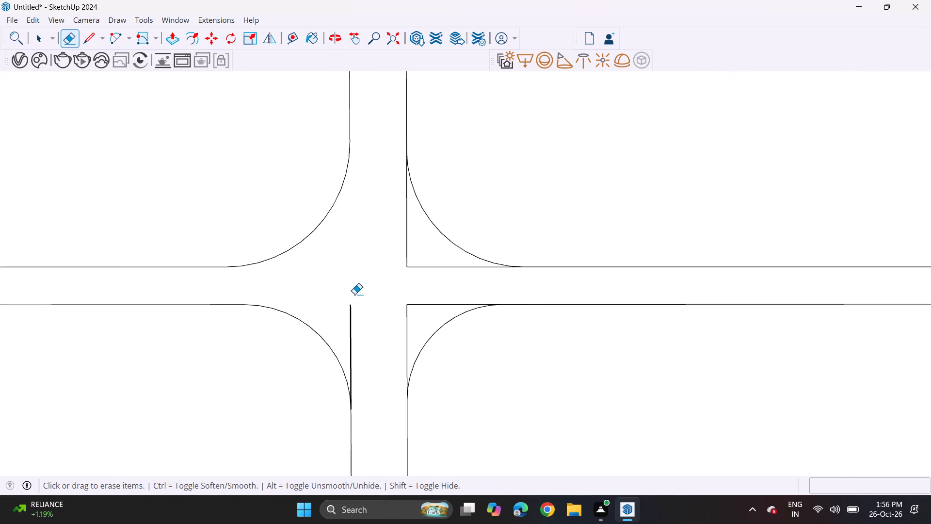
drag(333, 297, 345, 320)
drag(413, 300, 404, 325)
drag(331, 311, 356, 316)
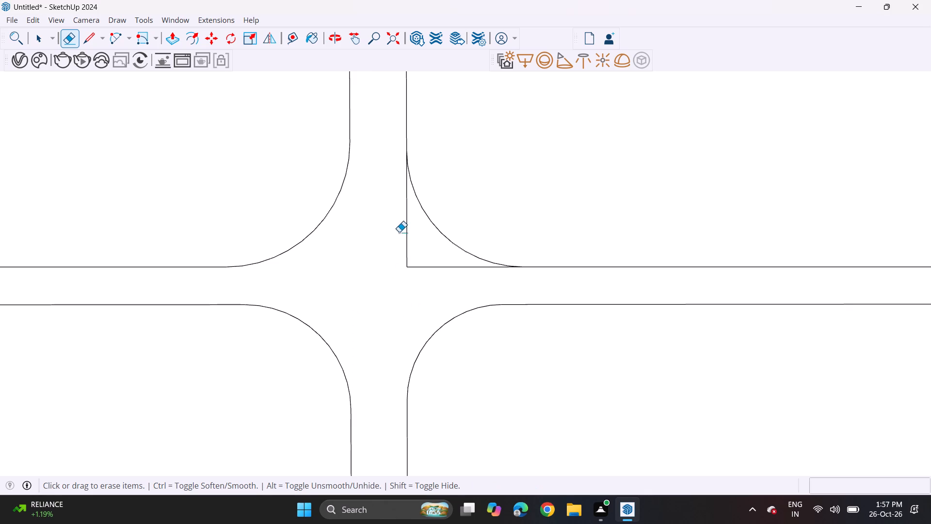
drag(400, 233, 425, 270)
Erase the leftover square edges at the fourth-row left rectangle's lower-left corner and the fifth-row left rectangle's upper-left corner.
scroll(382, 262, down, 17)
shift+middle_drag(161, 259, 282, 321)
scroll(239, 335, up, 3)
scroll(239, 335, down, 1)
scroll(239, 335, up, 8)
scroll(258, 334, down, 1)
scroll(259, 334, up, 6)
drag(254, 297, 304, 363)
drag(294, 350, 241, 409)
scroll(241, 381, down, 5)
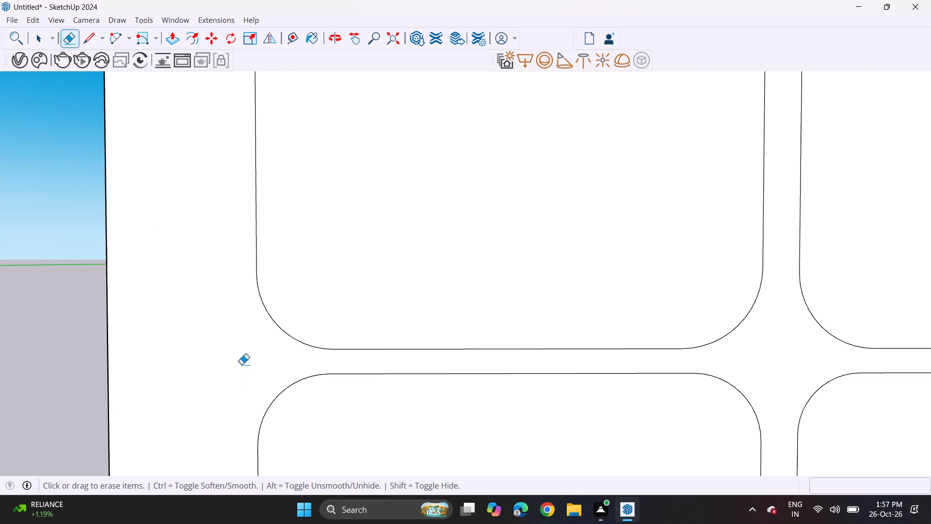
Push the fifth-row right rounded rectangle 3" into the panel with Push/Pull.
scroll(241, 364, down, 19)
scroll(437, 241, down, 10)
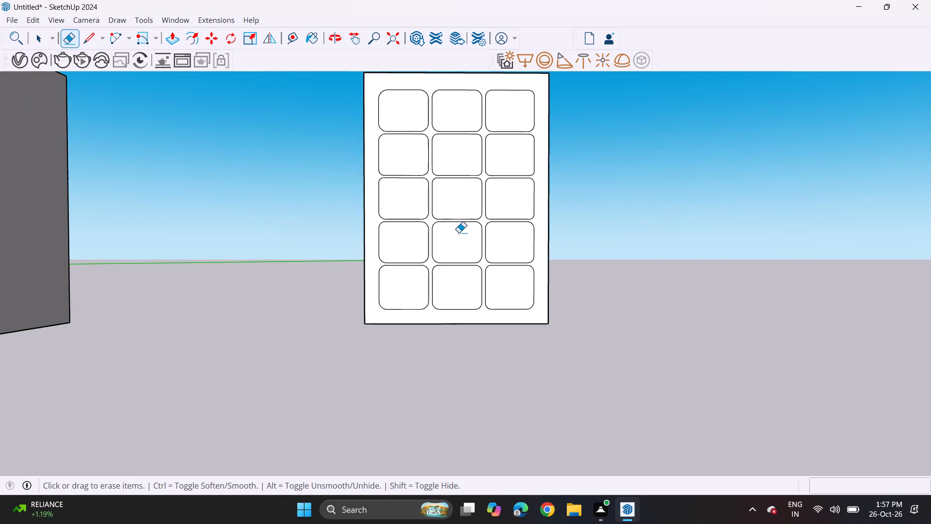
shift+middle_drag(455, 235, 353, 296)
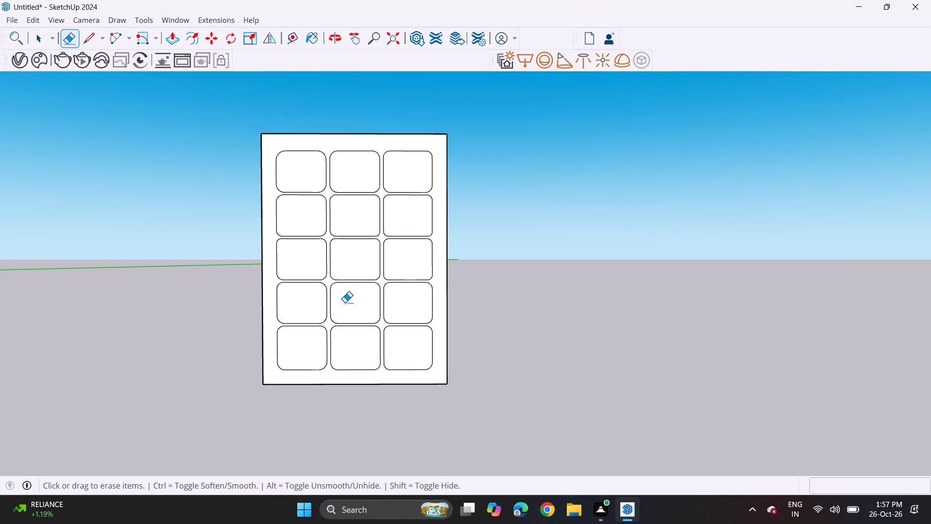
middle_drag(403, 297, 153, 345)
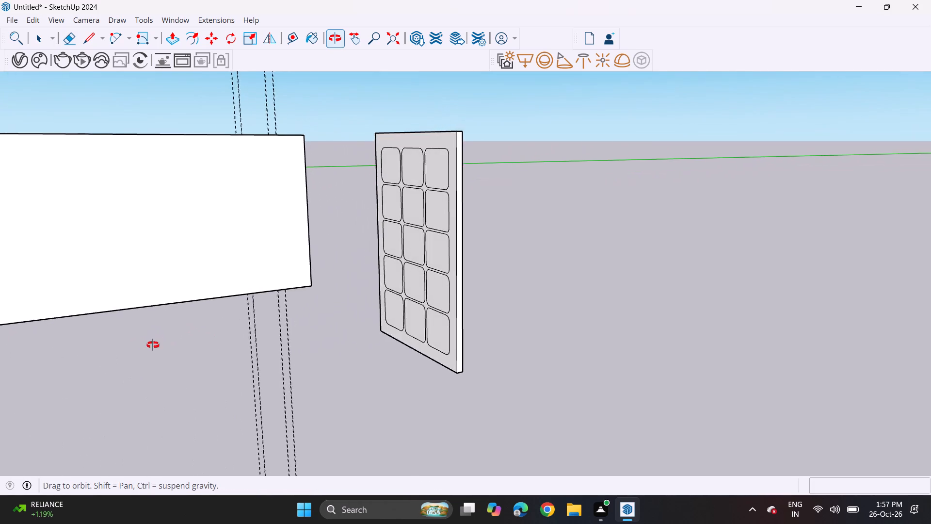
middle_drag(153, 345, 172, 343)
scroll(164, 286, up, 1)
click(167, 38)
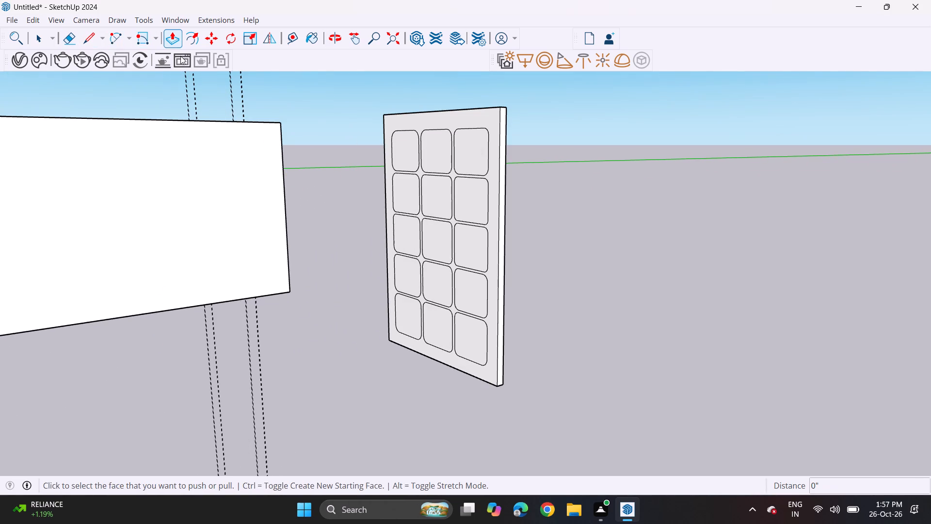
scroll(533, 326, up, 11)
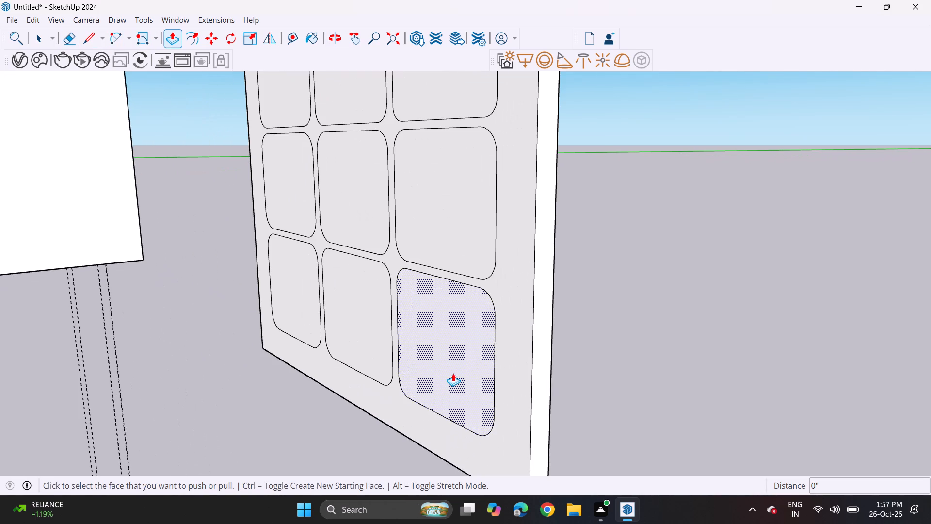
click(453, 373)
click(461, 368)
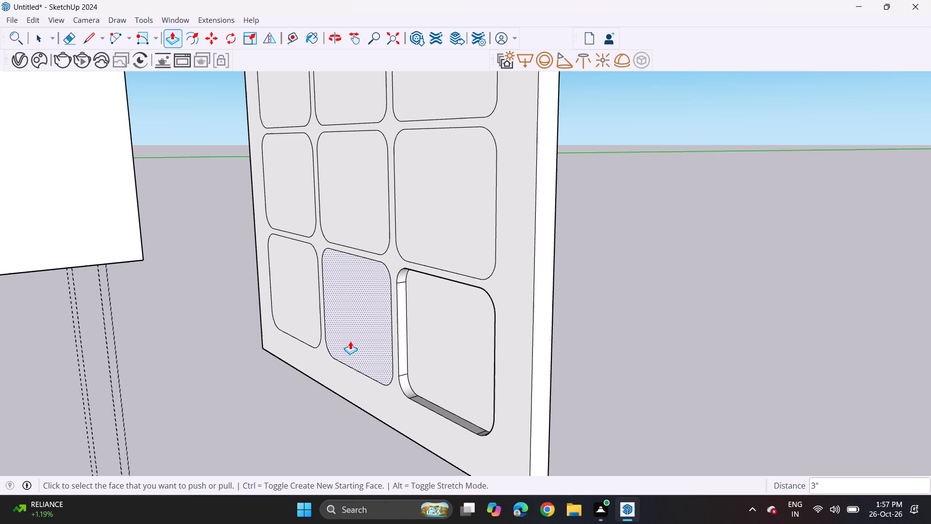
Repeat the 3" recess on the remaining fifth-row rectangles and on all rectangles of the fourth and third rows.
double_click(350, 341)
double_click(306, 315)
double_click(302, 186)
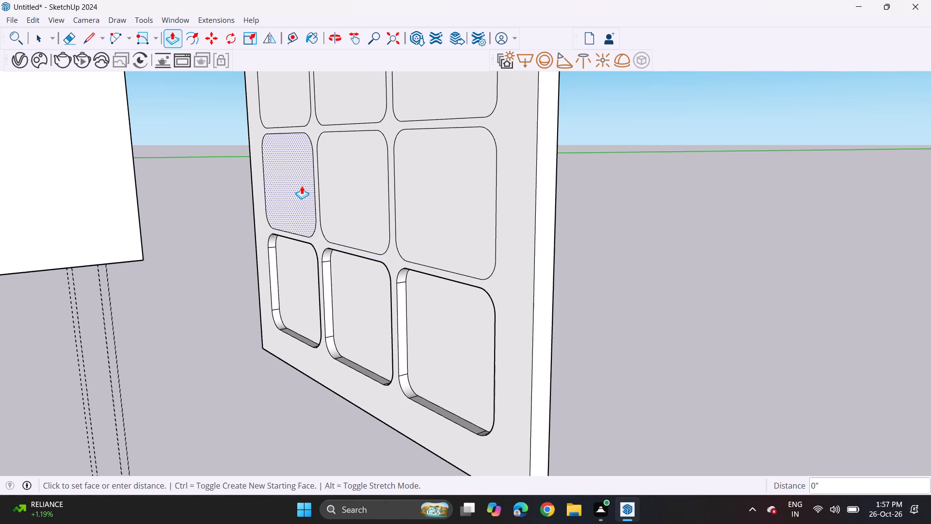
double_click(366, 180)
double_click(425, 190)
double_click(423, 110)
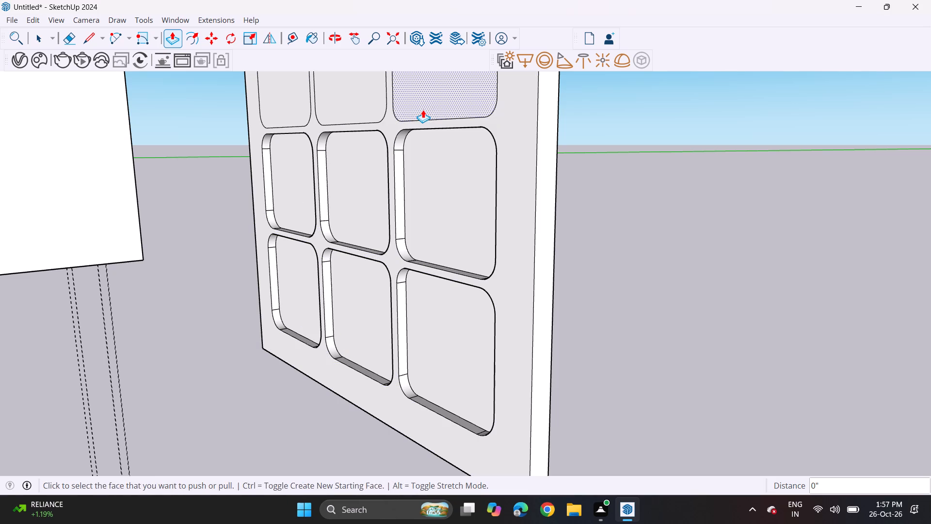
double_click(373, 85)
shift+middle_drag(332, 107, 371, 444)
double_click(318, 378)
Repeat the 3" recess on all six rounded rectangles of the second and top rows.
double_click(317, 289)
double_click(377, 287)
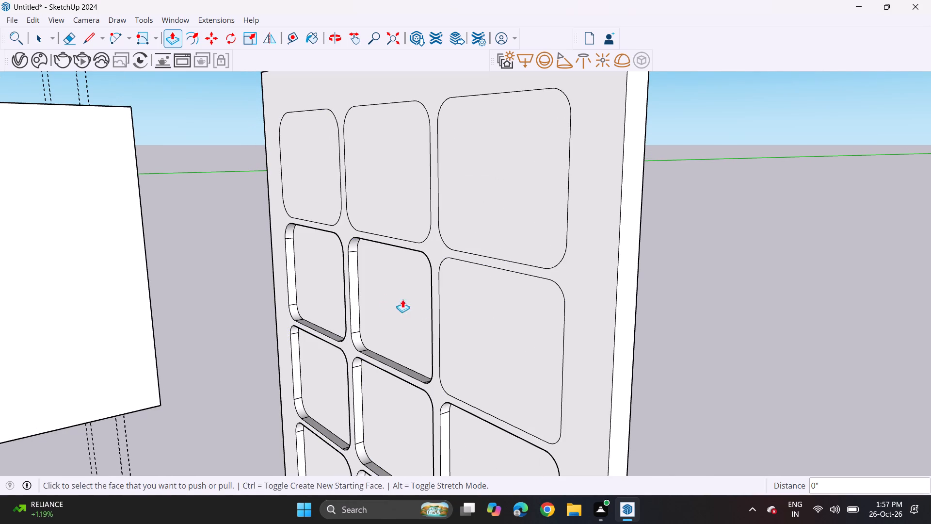
double_click(446, 304)
double_click(453, 184)
double_click(391, 184)
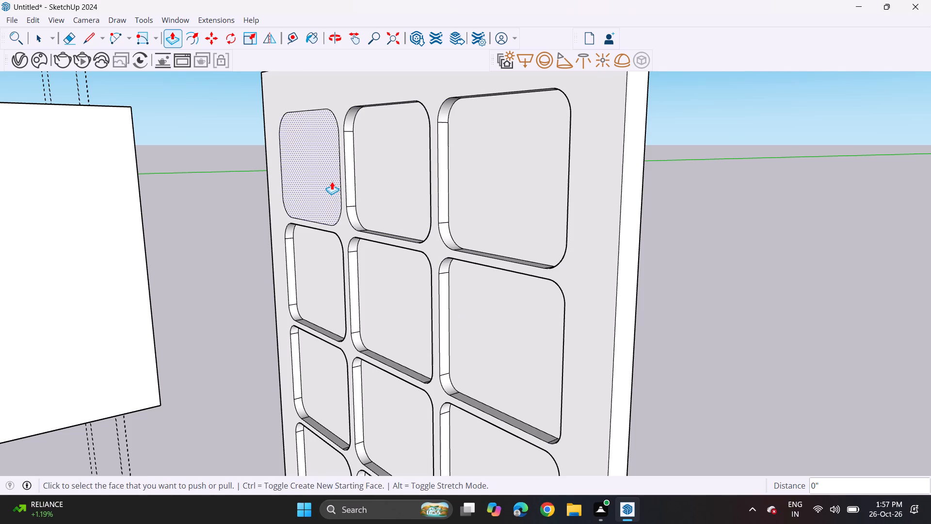
double_click(332, 181)
Examine the recessed three-by-five panel from the front and clear the selection.
middle_drag(346, 266, 568, 251)
scroll(563, 254, down, 1)
scroll(562, 269, up, 1)
scroll(554, 294, down, 3)
shift+middle_drag(490, 377, 382, 231)
shift+scroll(490, 377, up, 1)
scroll(376, 238, down, 8)
middle_drag(379, 349, 412, 319)
middle_drag(412, 319, 432, 324)
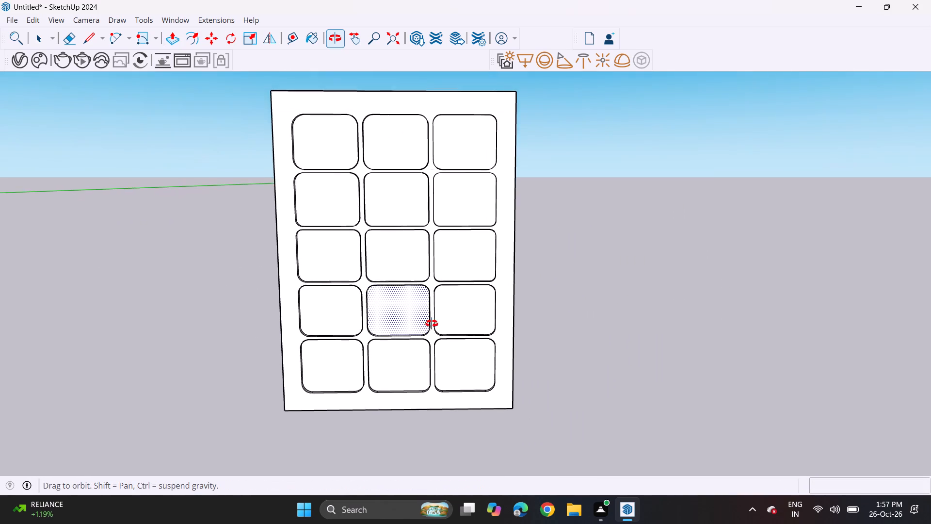
middle_drag(432, 324, 430, 316)
key(space)
click(535, 339)
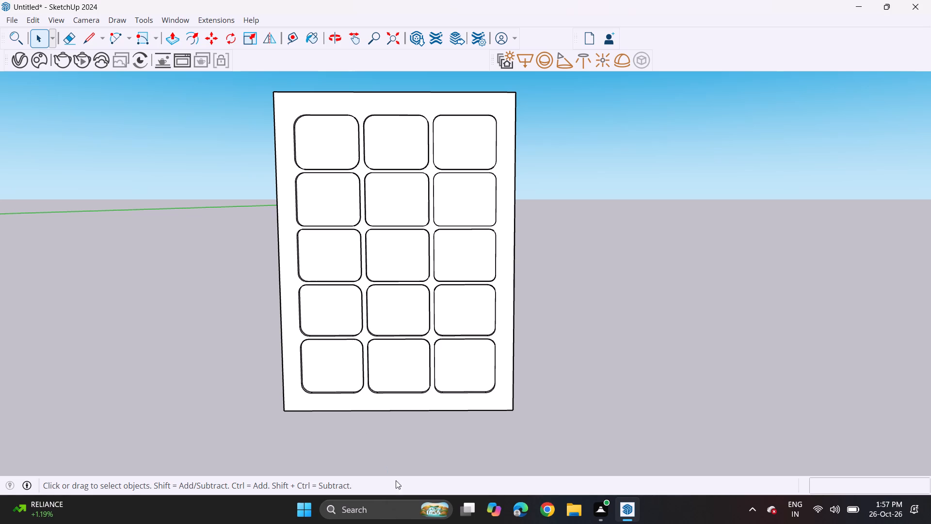
Switch to Chrome, open the 3D Warehouse website and dismiss the security alert.
click(542, 507)
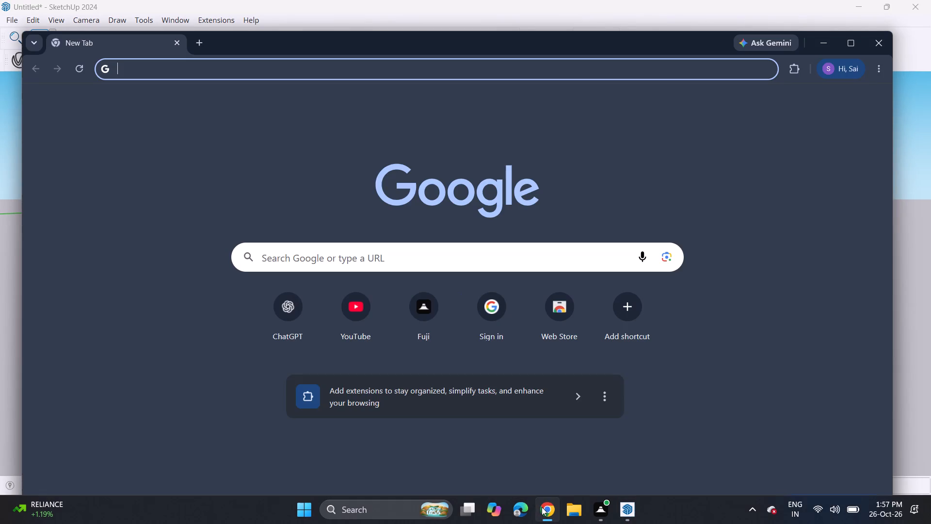
click(383, 270)
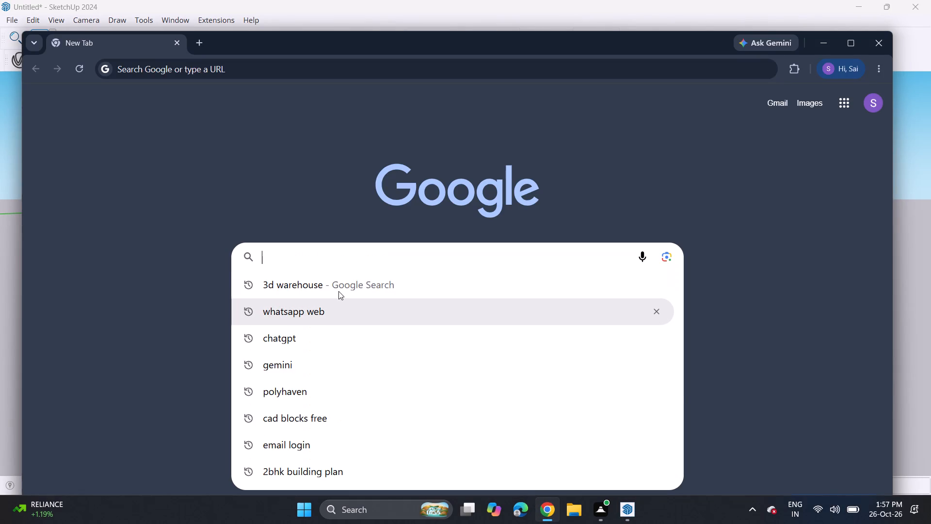
click(338, 291)
click(184, 216)
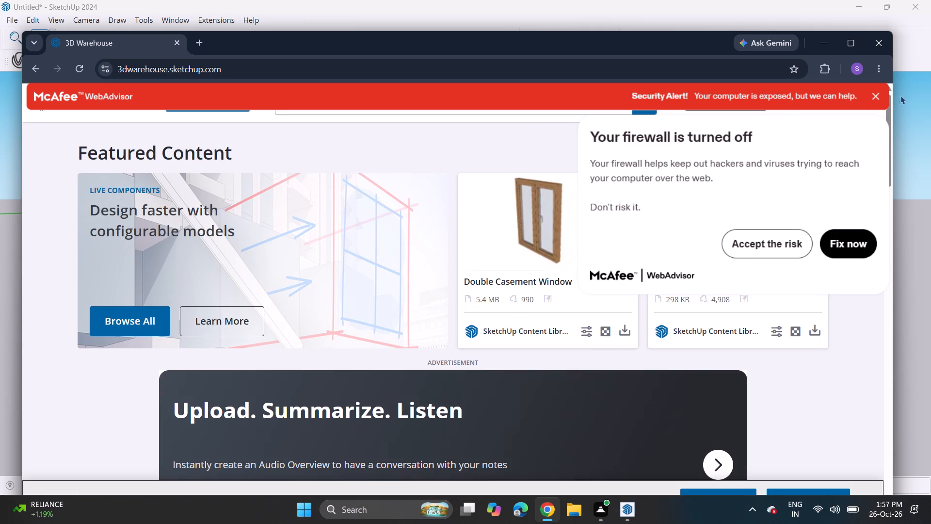
click(878, 94)
Search 3D Warehouse for "PHOTO FRAMES.".
click(446, 101)
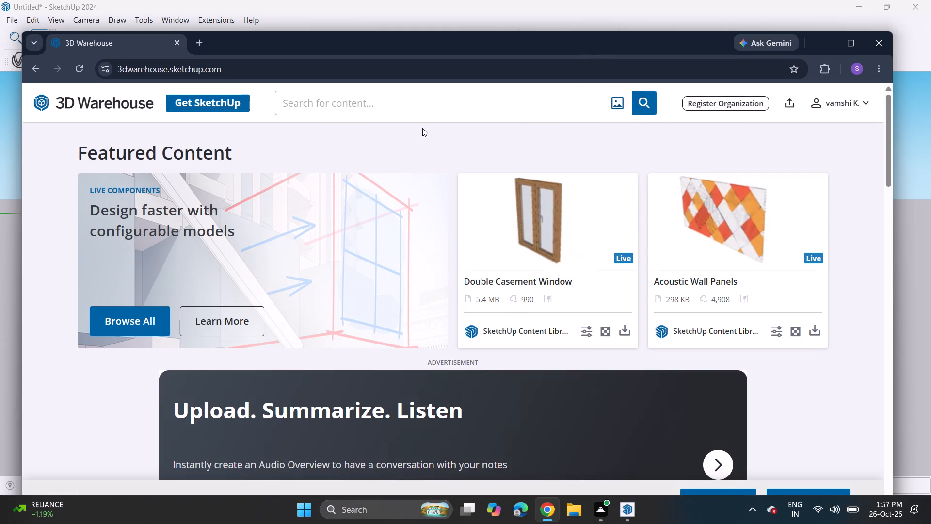
text(PHOTO)
key(space)
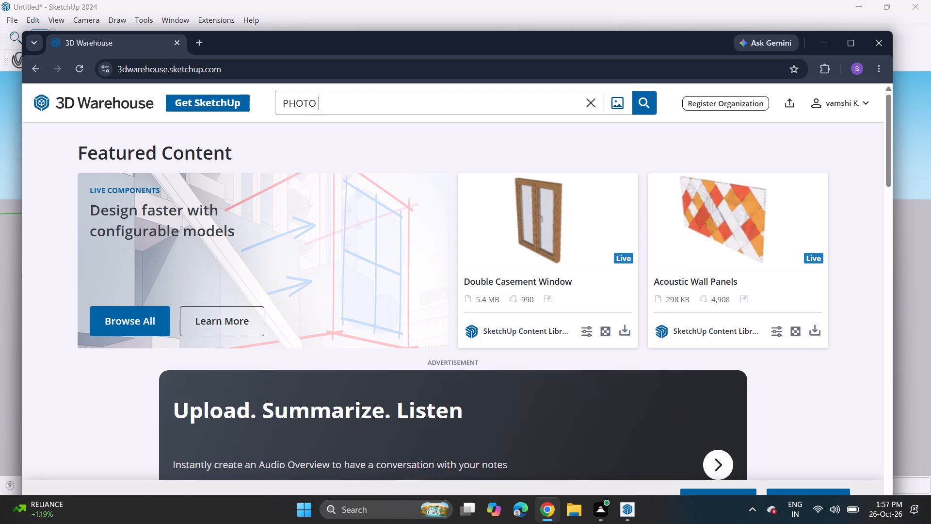
text(FRAMES.)
key(Return)
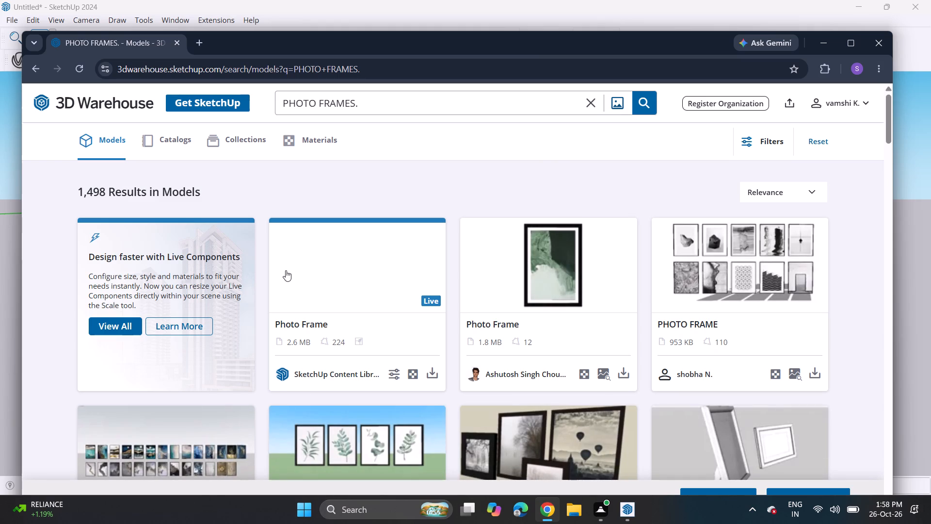
Download the 3.9 MB "photo frames" model with a three-by-four grid of prints as a SketchUp file.
scroll(313, 438, down, 4)
scroll(312, 438, up, 1)
scroll(312, 435, down, 1)
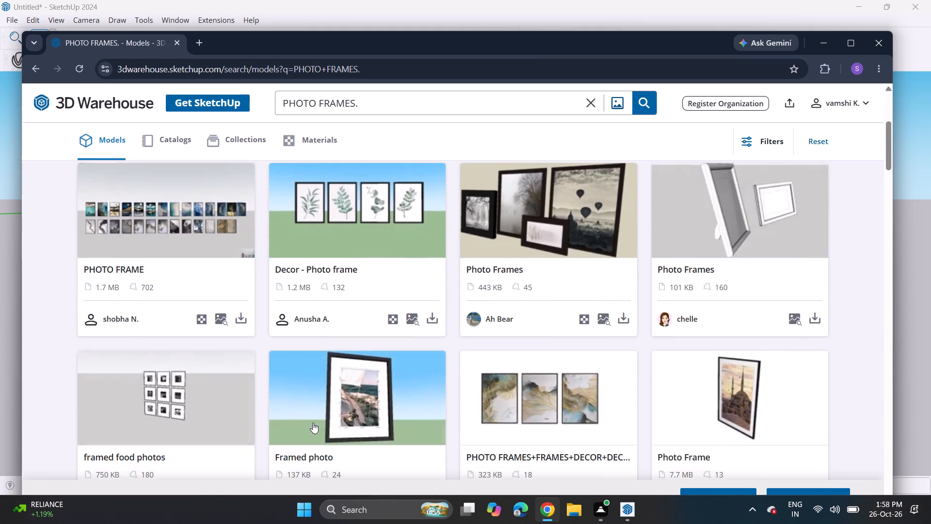
scroll(313, 423, down, 11)
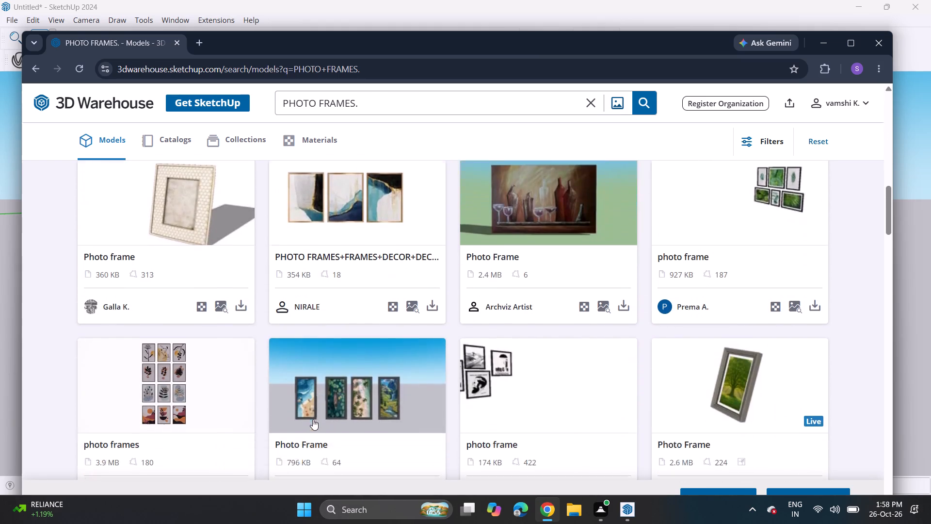
click(247, 402)
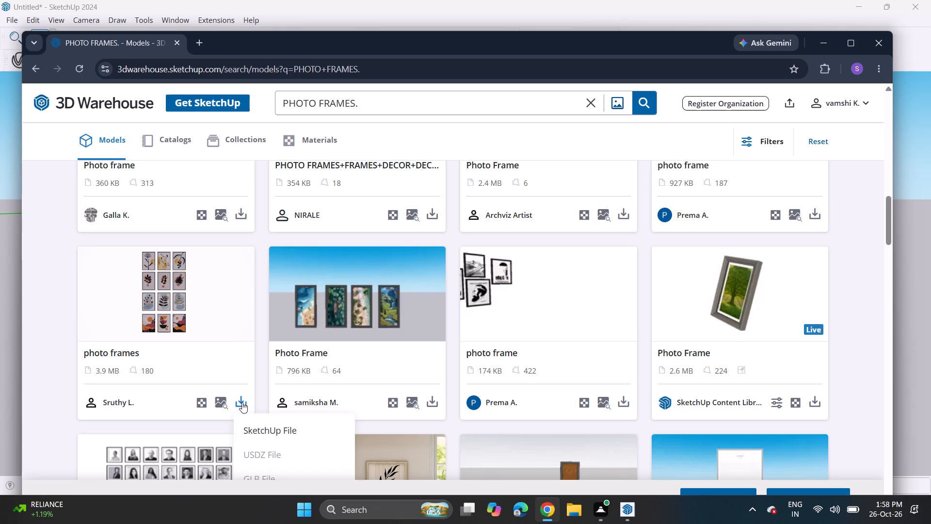
click(254, 428)
Browse further photo frame models in the search results and return to SketchUp.
scroll(302, 385, down, 5)
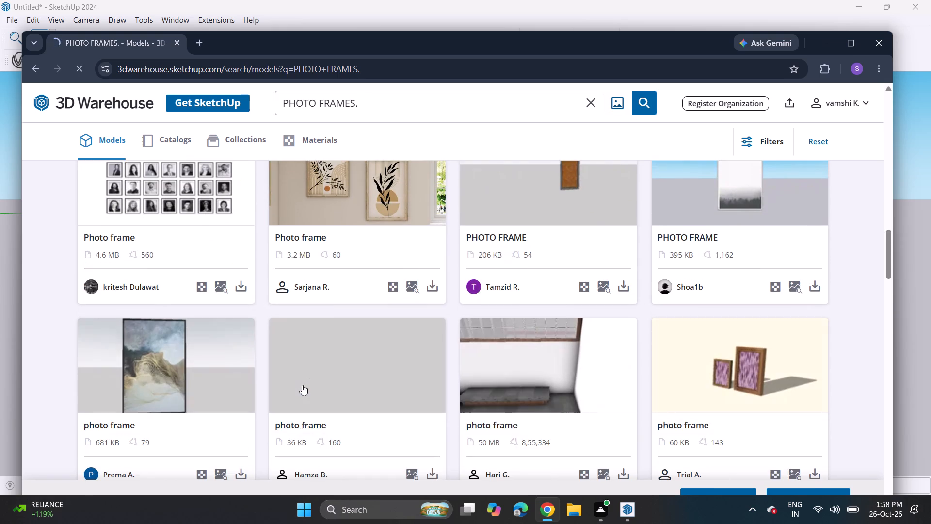
scroll(302, 385, up, 1)
scroll(302, 385, down, 3)
scroll(302, 385, up, 1)
scroll(302, 385, down, 5)
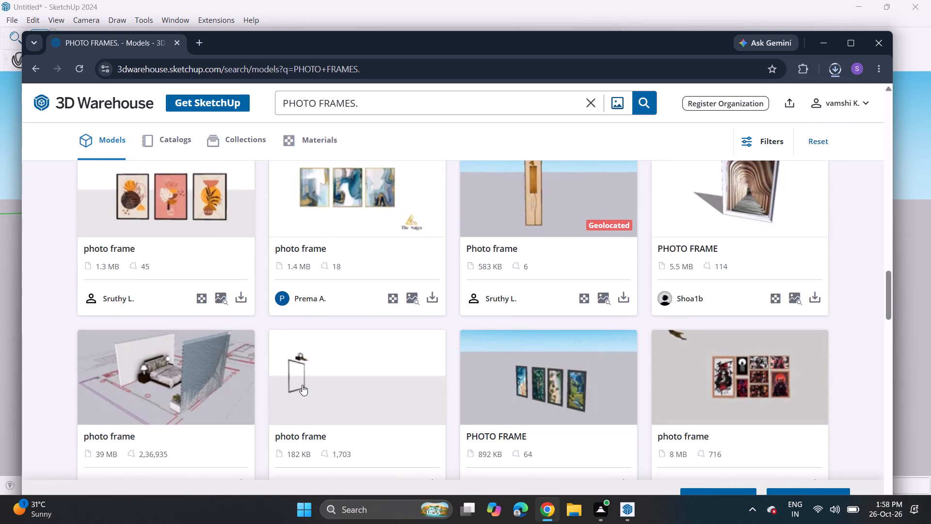
scroll(302, 385, down, 13)
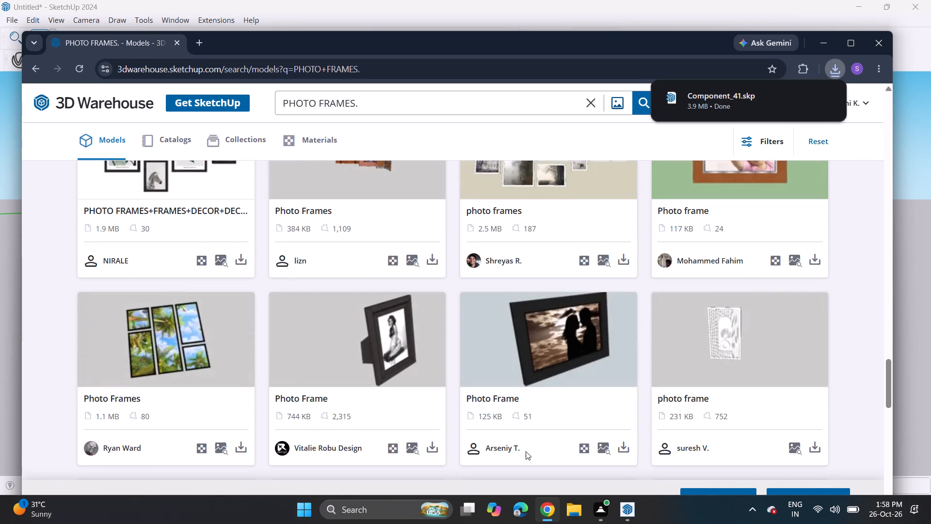
click(617, 506)
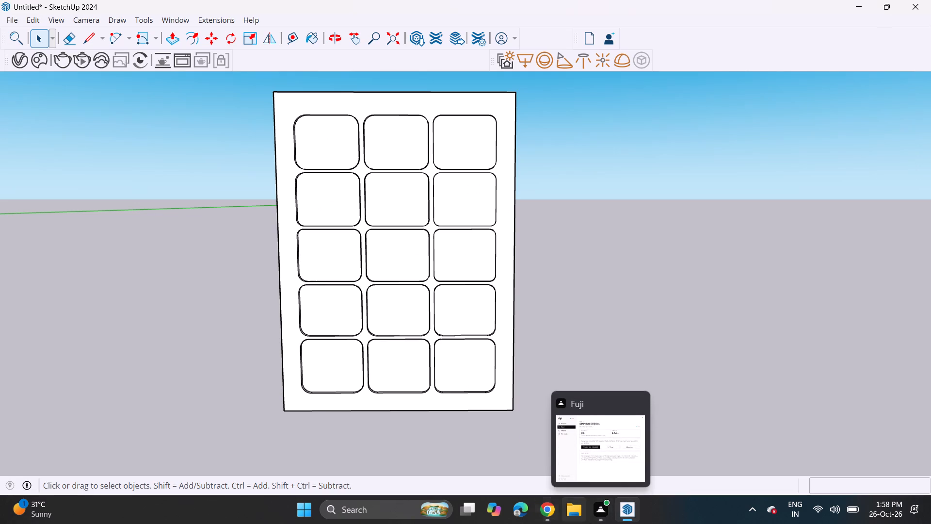
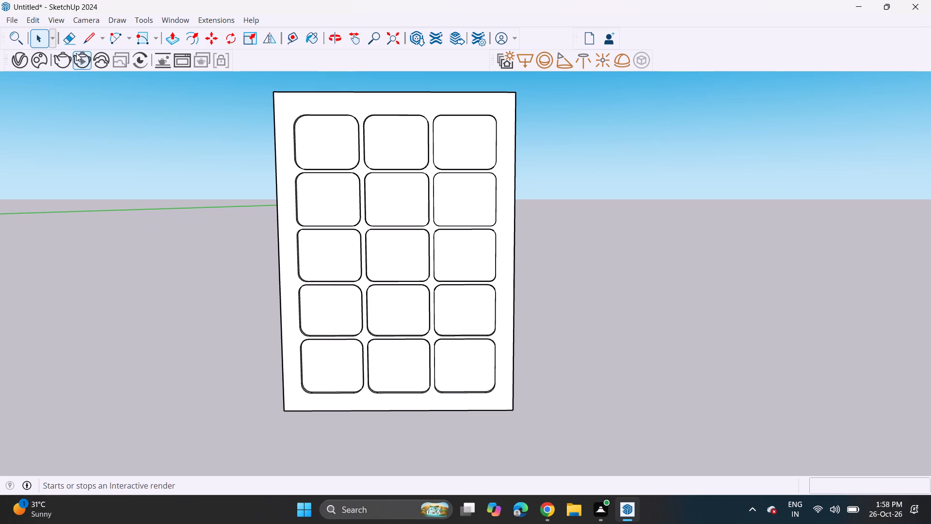
Import the downloaded photo frames model with the three-by-four print grid and place it beside the rounded-rectangle wall panel.
click(8, 20)
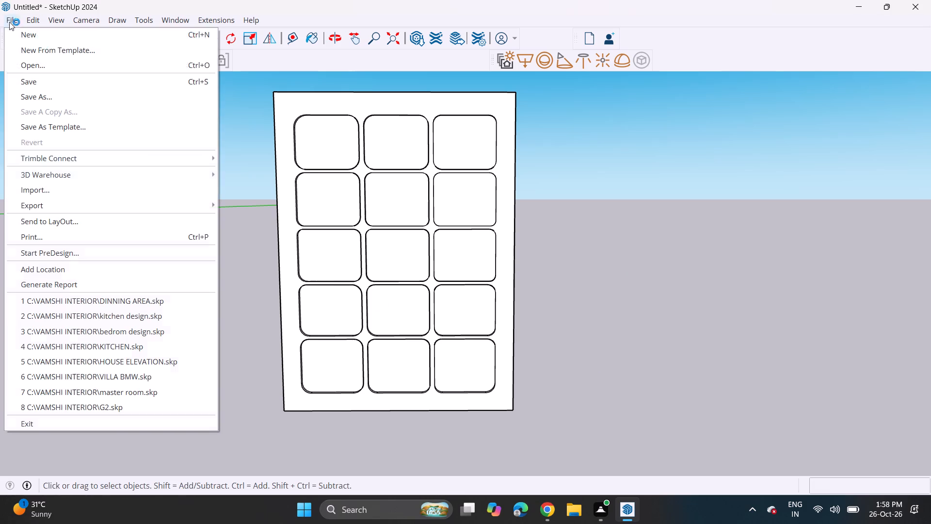
click(27, 188)
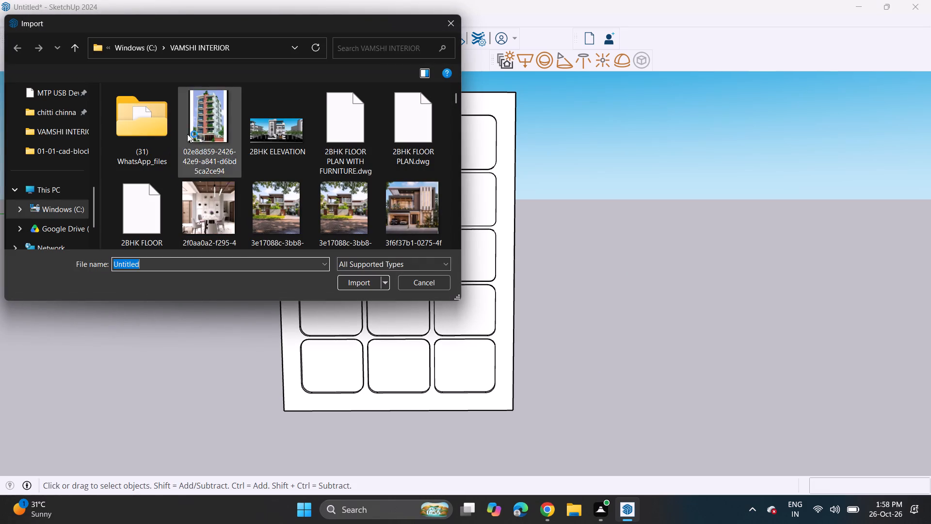
scroll(54, 121, up, 6)
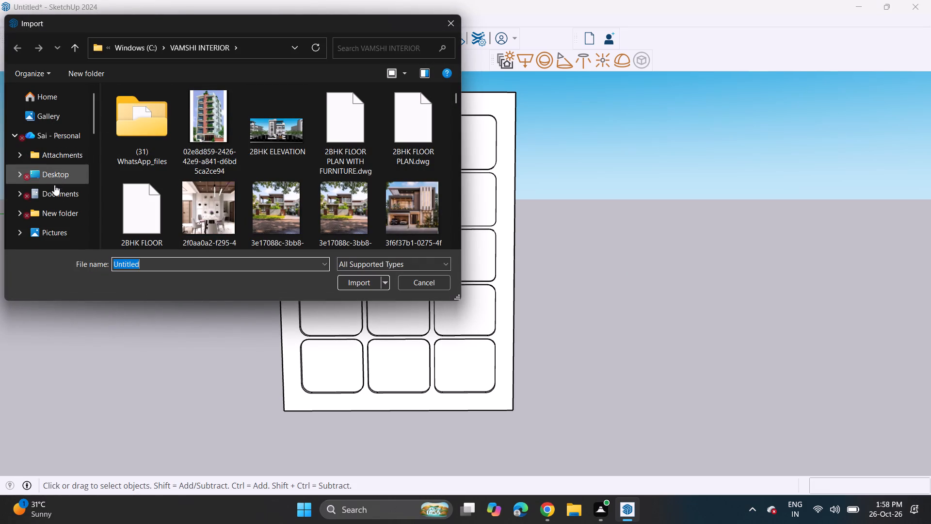
scroll(55, 176, up, 4)
scroll(55, 176, down, 1)
scroll(55, 176, up, 1)
scroll(55, 176, down, 2)
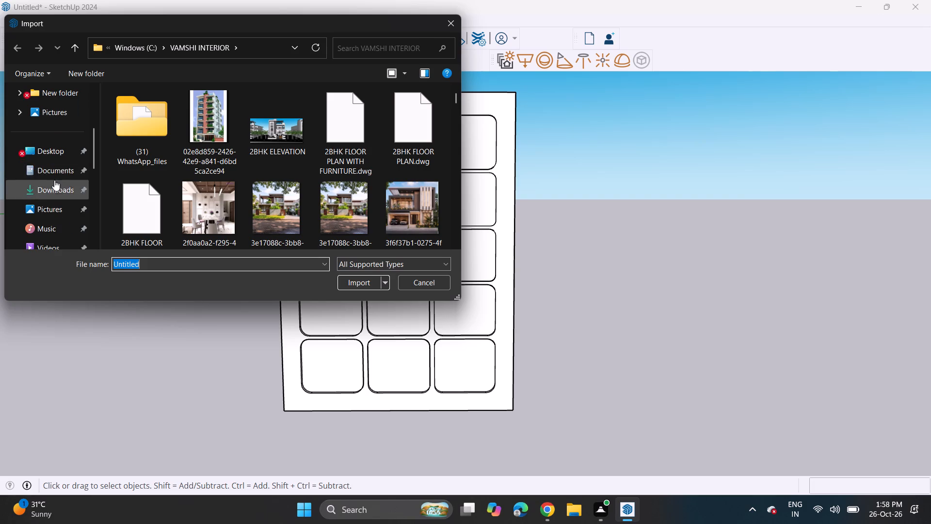
click(51, 187)
click(402, 215)
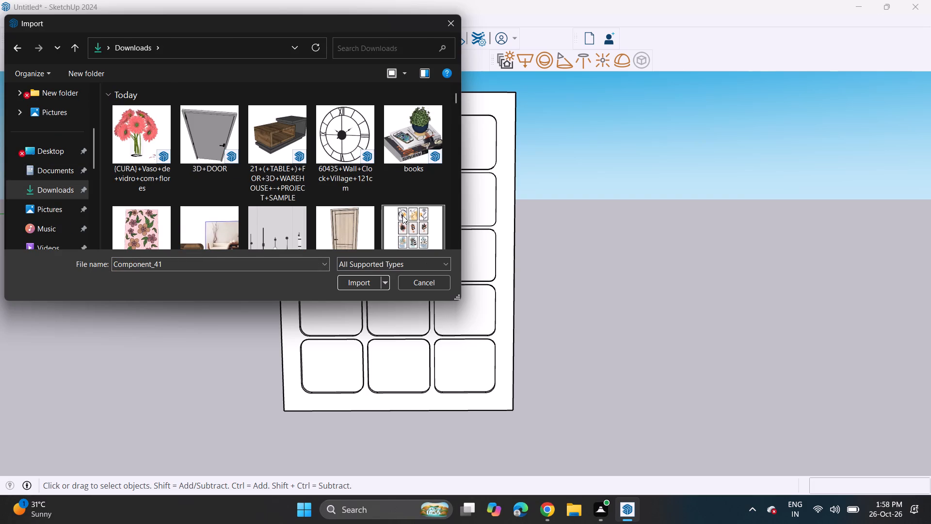
click(352, 285)
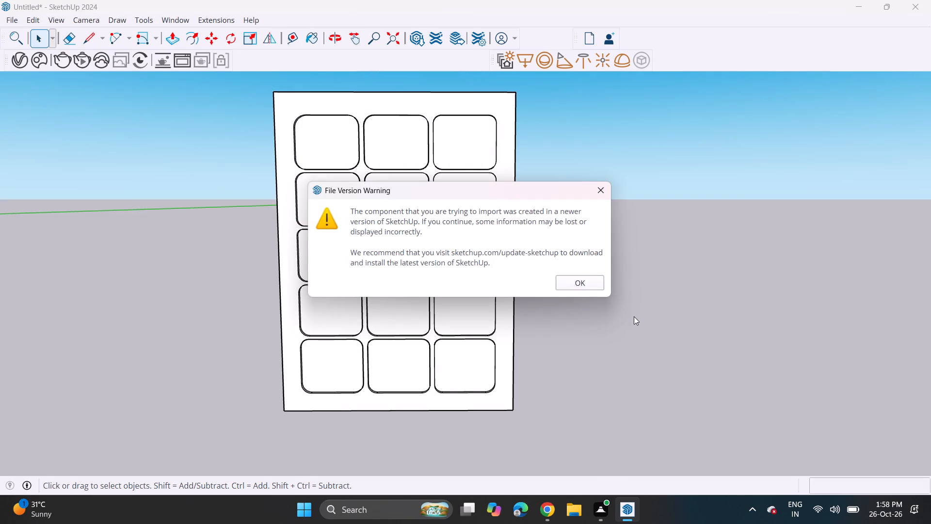
click(582, 281)
scroll(474, 289, down, 4)
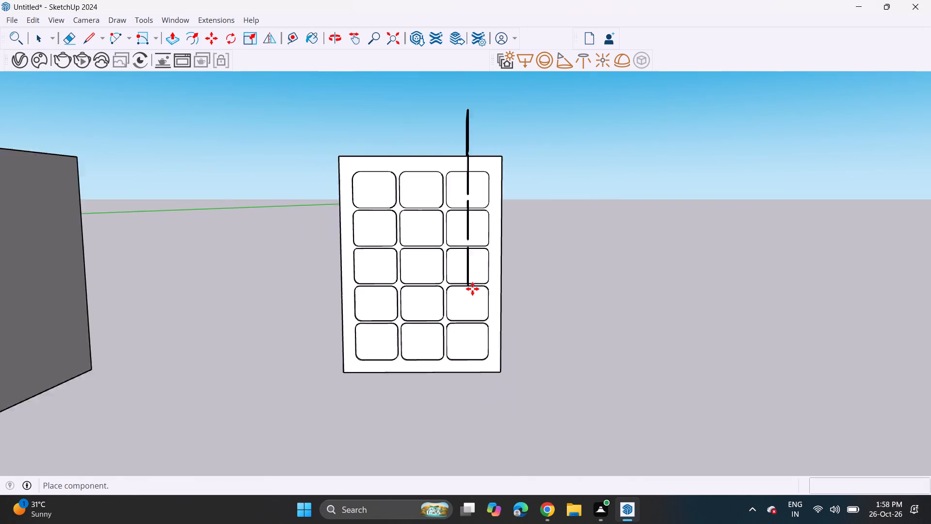
scroll(472, 289, down, 7)
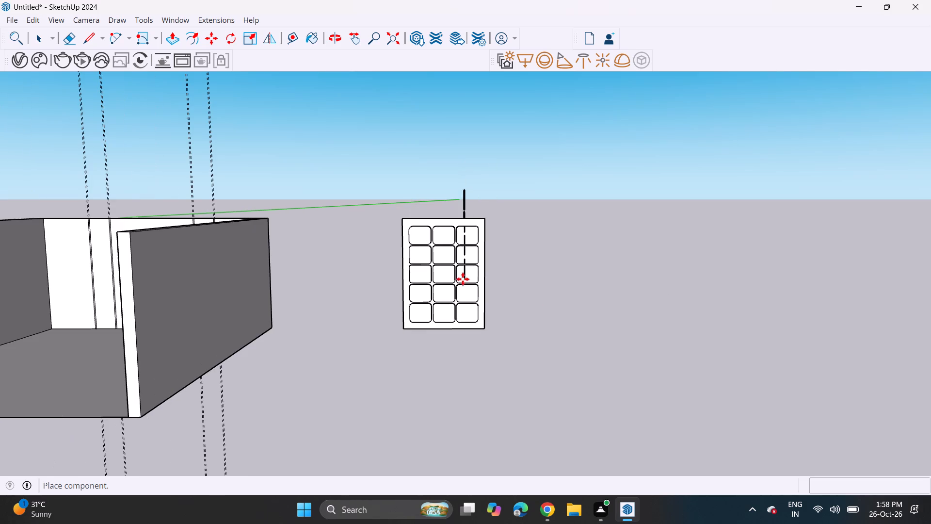
middle_drag(535, 330, 530, 418)
click(557, 317)
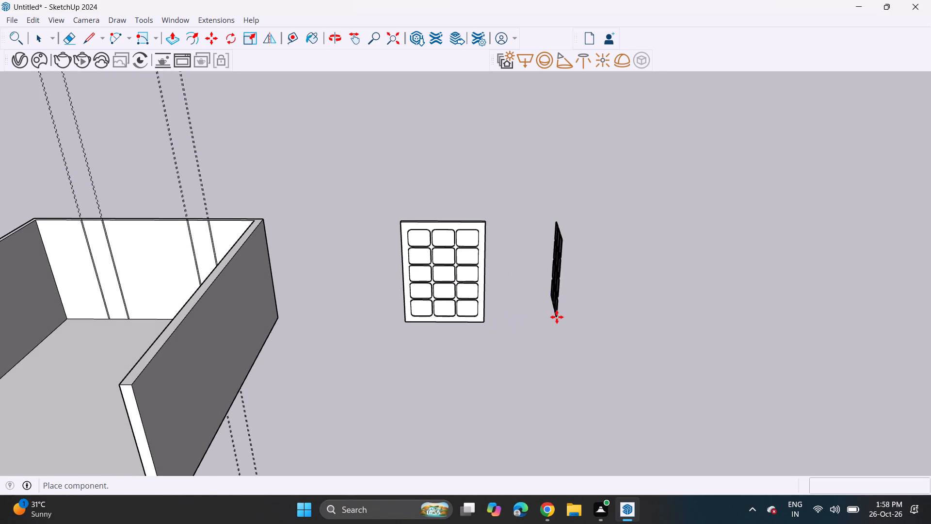
Rotate the imported photo frames 90 degrees about the vertical axis so the prints face the same way as the panel.
click(225, 38)
click(579, 356)
click(514, 360)
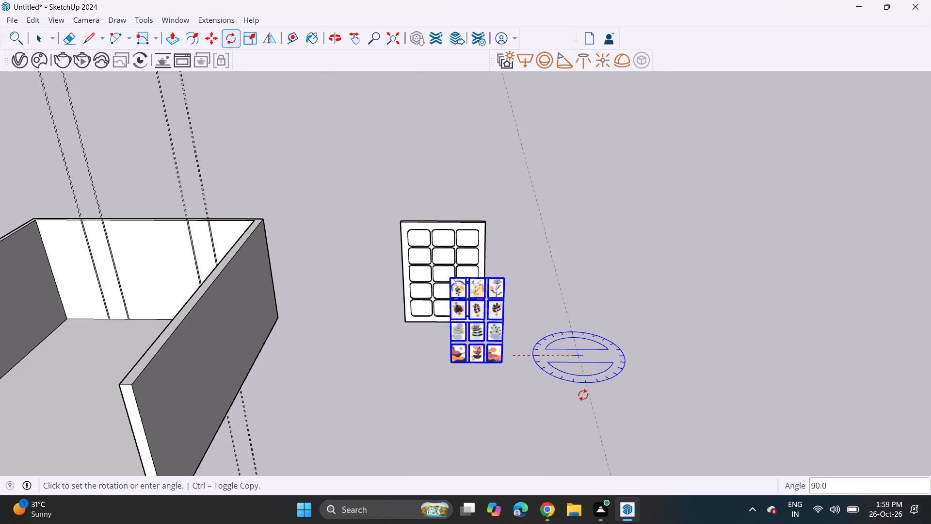
click(582, 395)
scroll(457, 355, up, 8)
shift+middle_drag(461, 332, 426, 356)
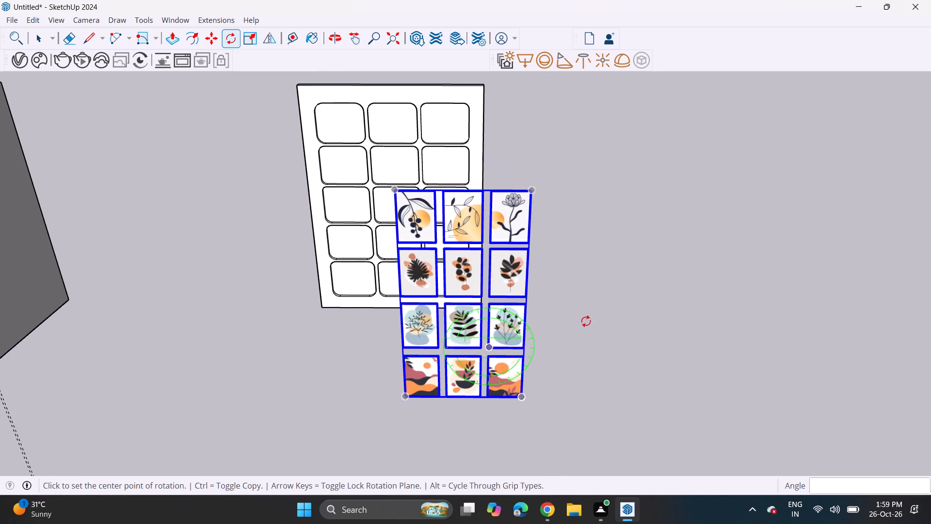
key(space)
key(space)
click(584, 300)
scroll(439, 270, up, 1)
shift+middle_drag(446, 272, 477, 309)
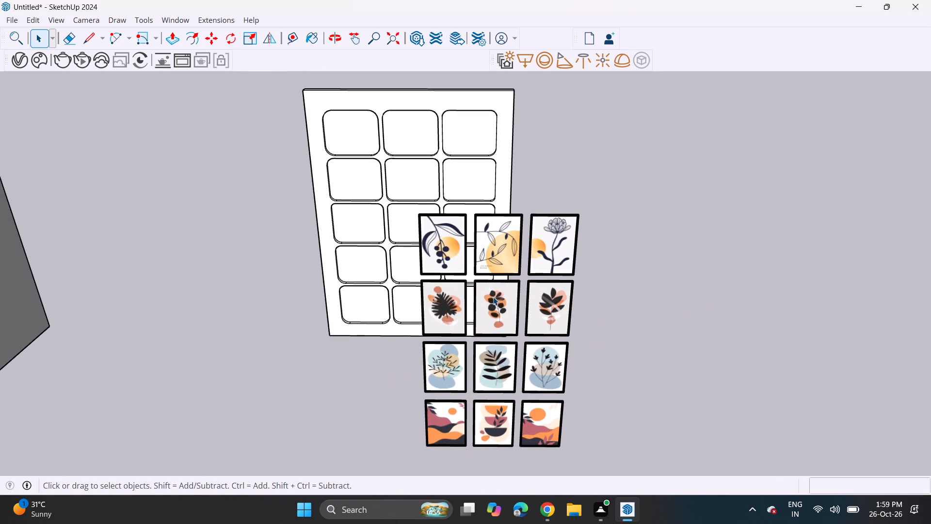
middle_drag(506, 280, 517, 270)
scroll(506, 280, up, 1)
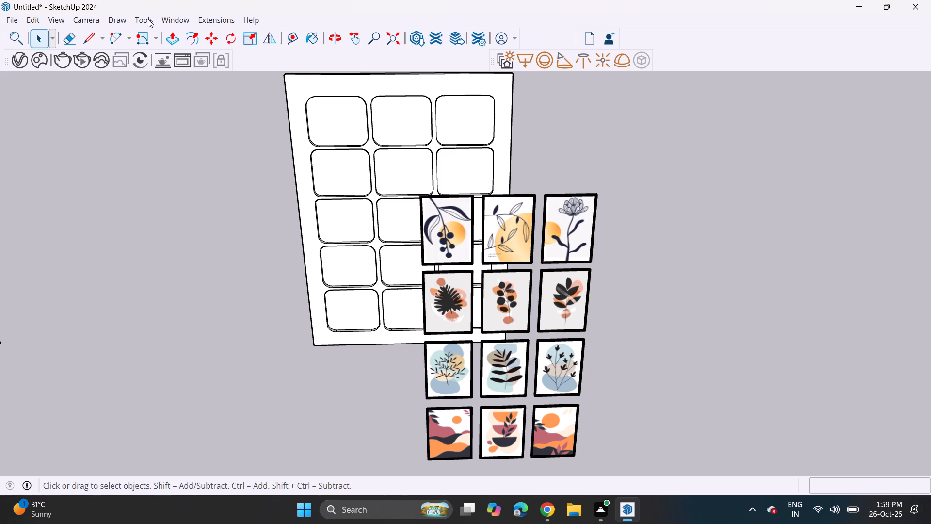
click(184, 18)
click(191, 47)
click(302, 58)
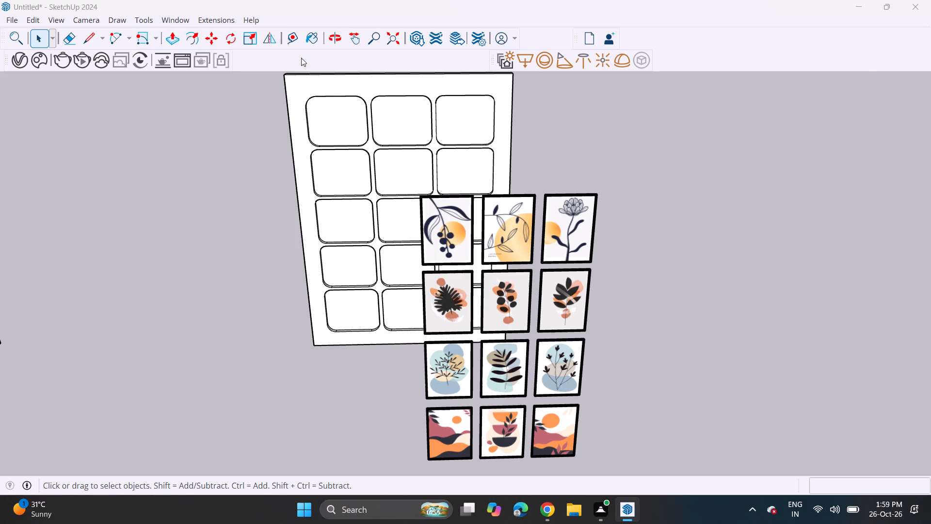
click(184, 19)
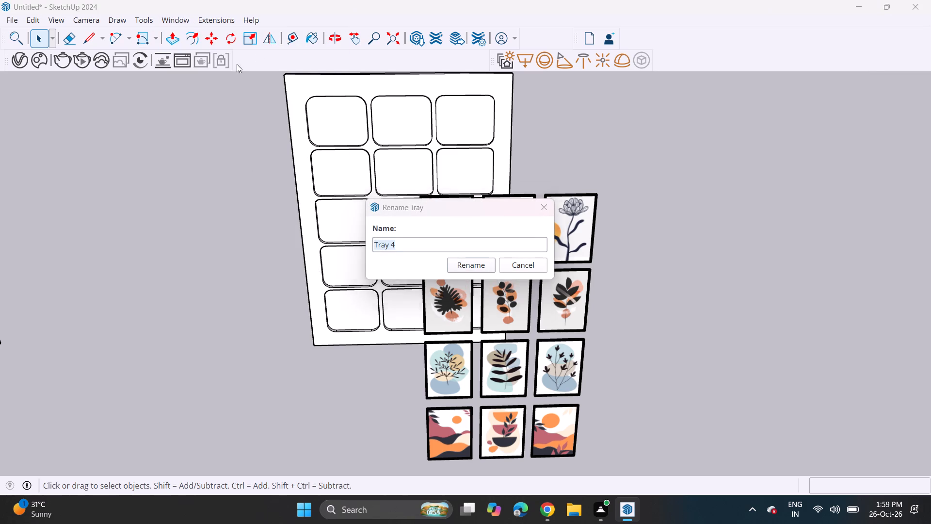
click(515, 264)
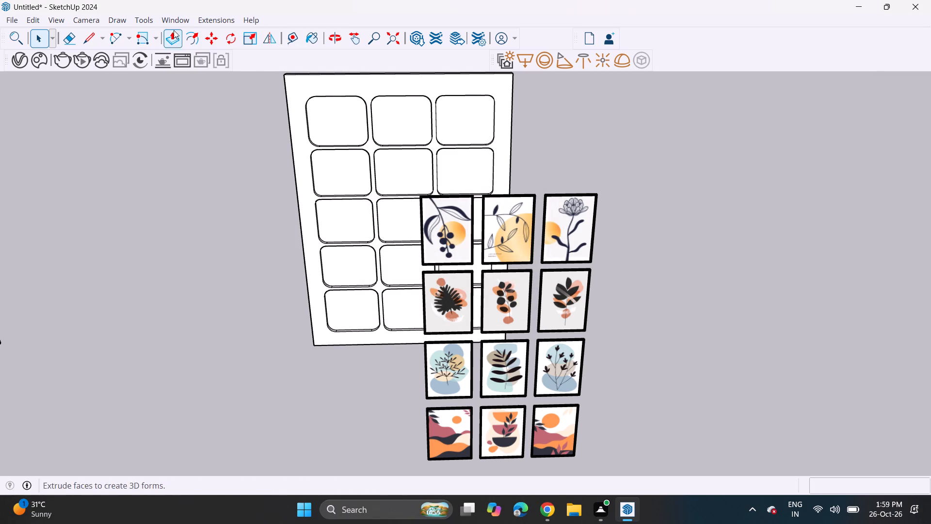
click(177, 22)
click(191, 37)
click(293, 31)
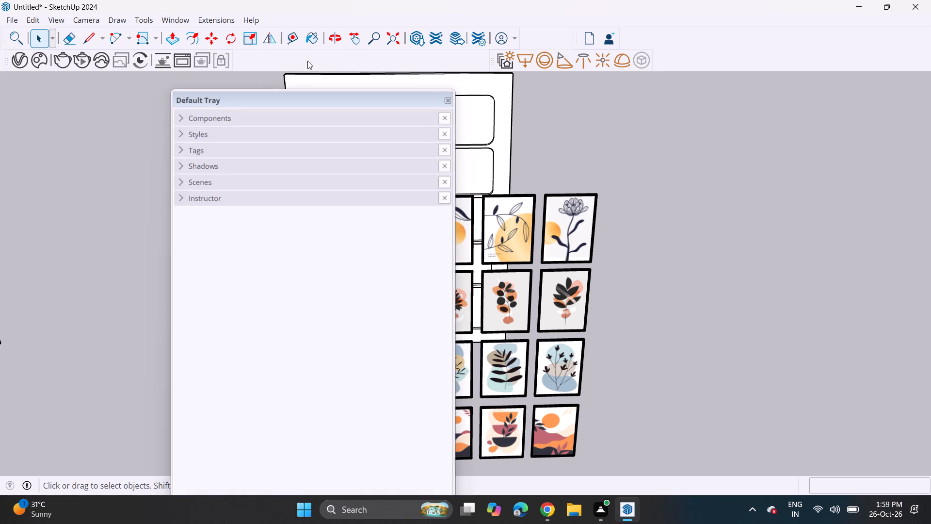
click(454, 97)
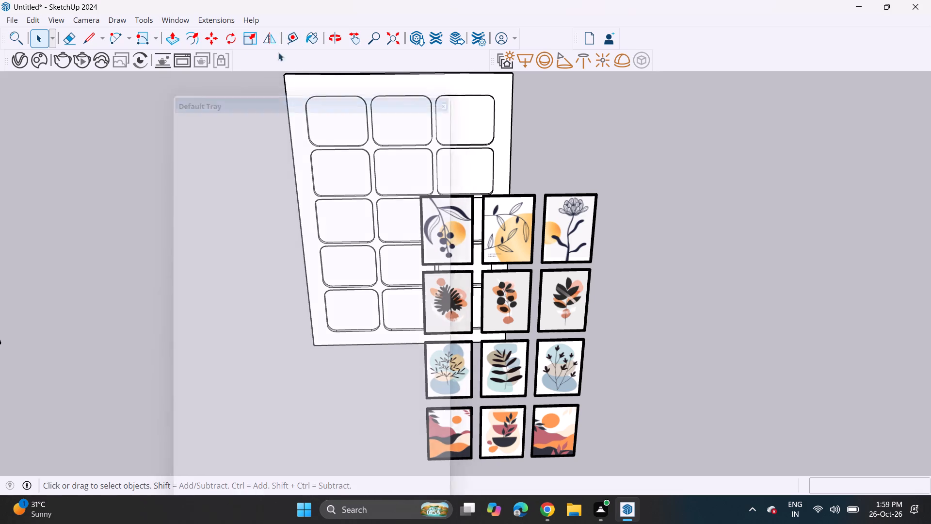
Show Tray 4, which holds the Materials and Entity Info sections.
click(180, 18)
click(187, 51)
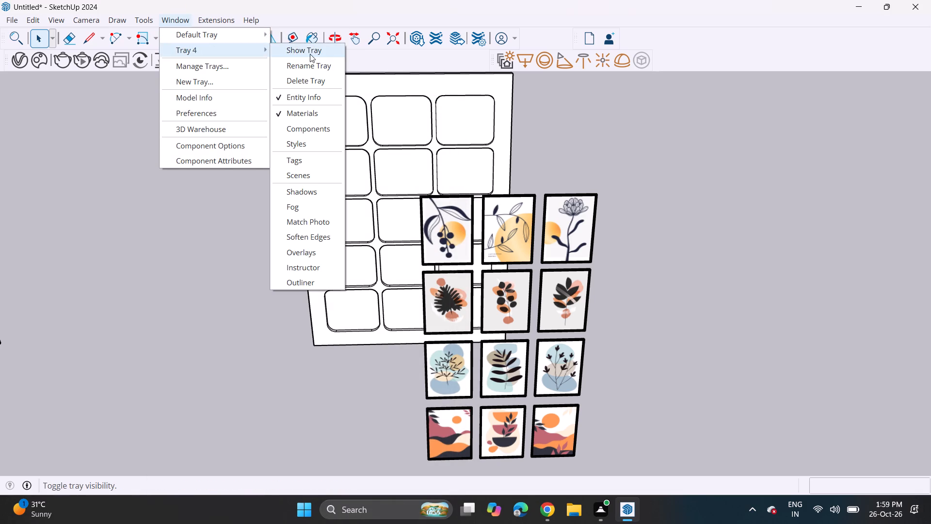
click(310, 54)
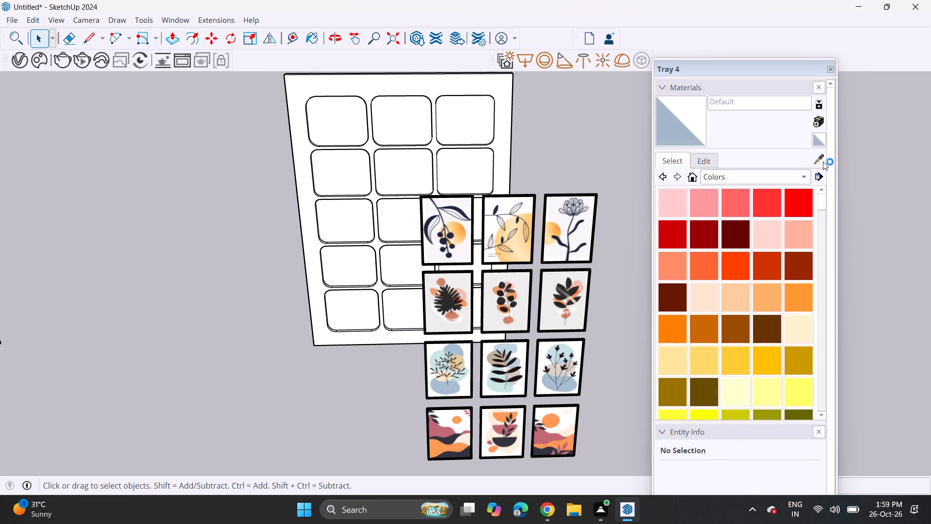
Sample the three prints in the photo frames' top row and paint them in order onto the wall panel's three top-row recesses.
click(823, 162)
click(459, 216)
click(340, 121)
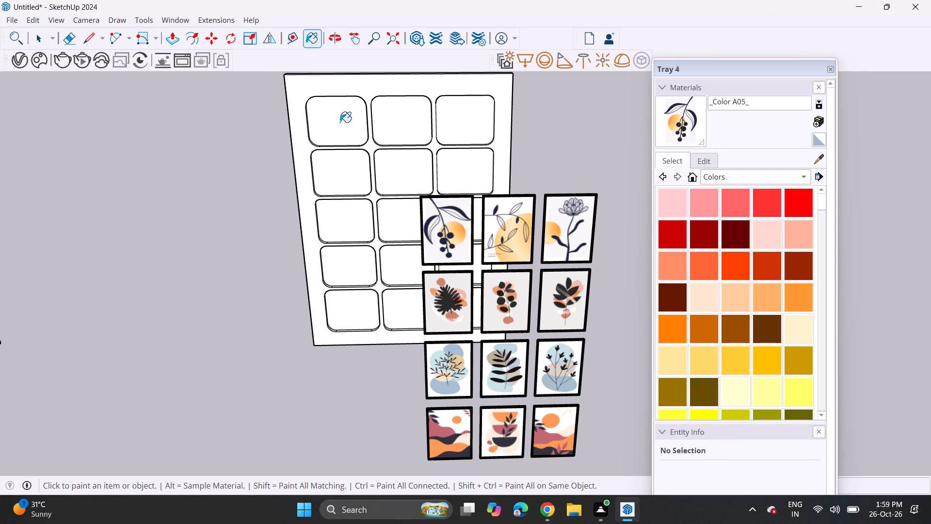
click(817, 160)
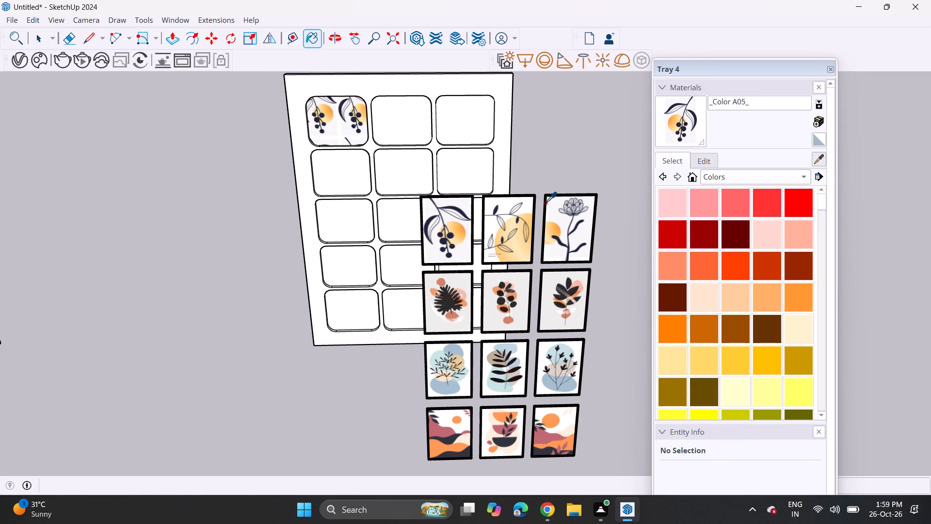
click(509, 218)
click(402, 107)
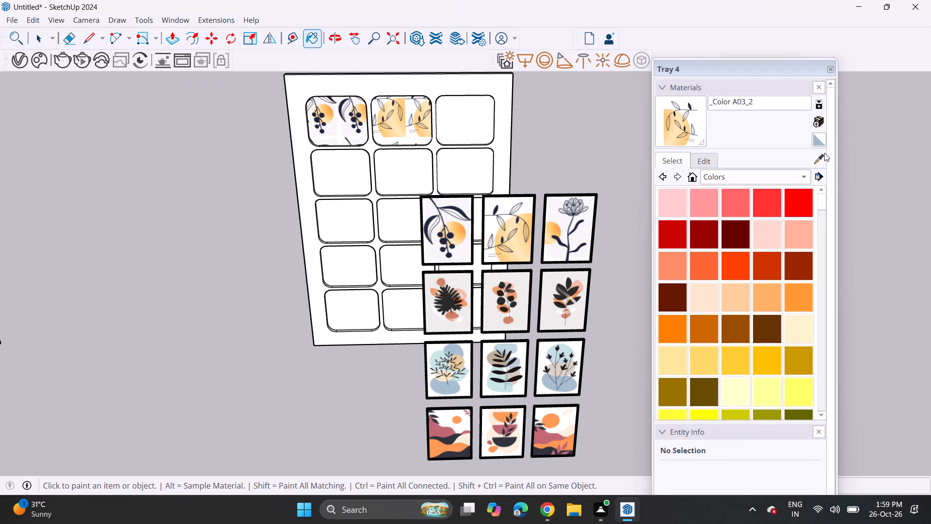
click(815, 157)
click(565, 227)
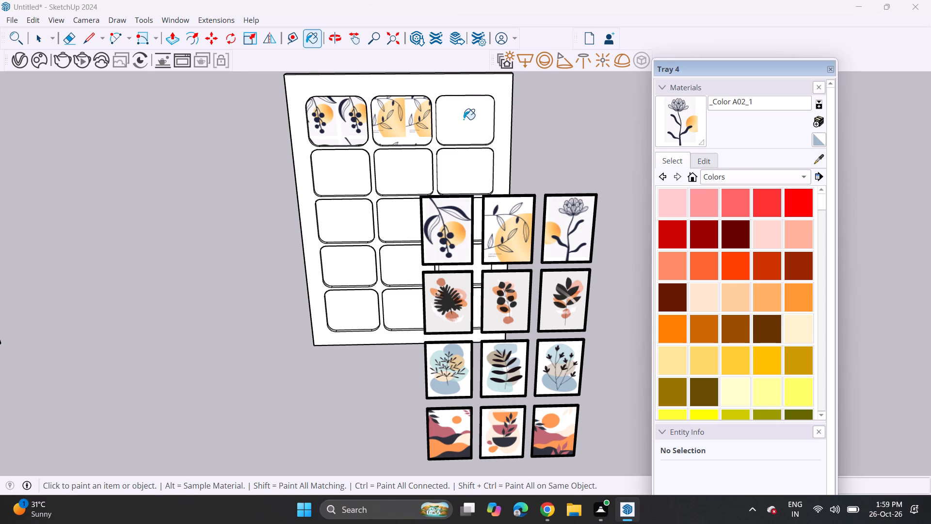
click(464, 119)
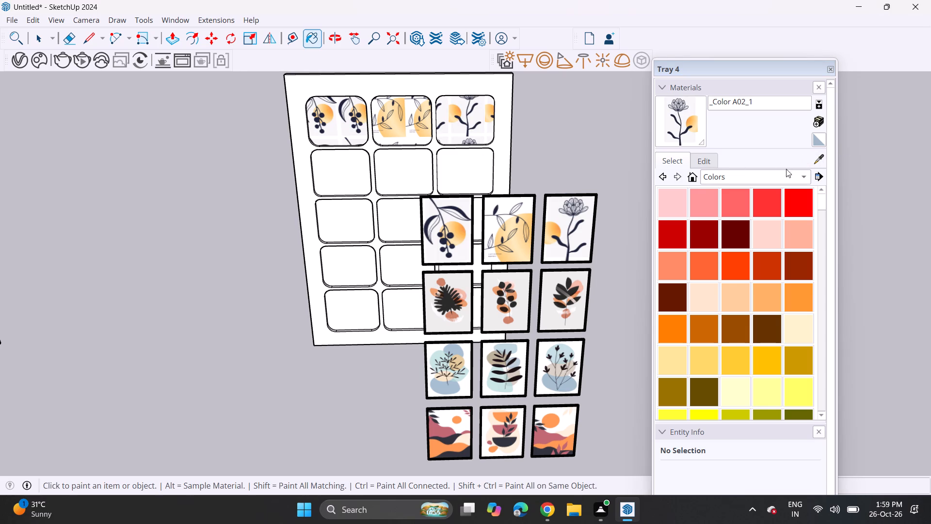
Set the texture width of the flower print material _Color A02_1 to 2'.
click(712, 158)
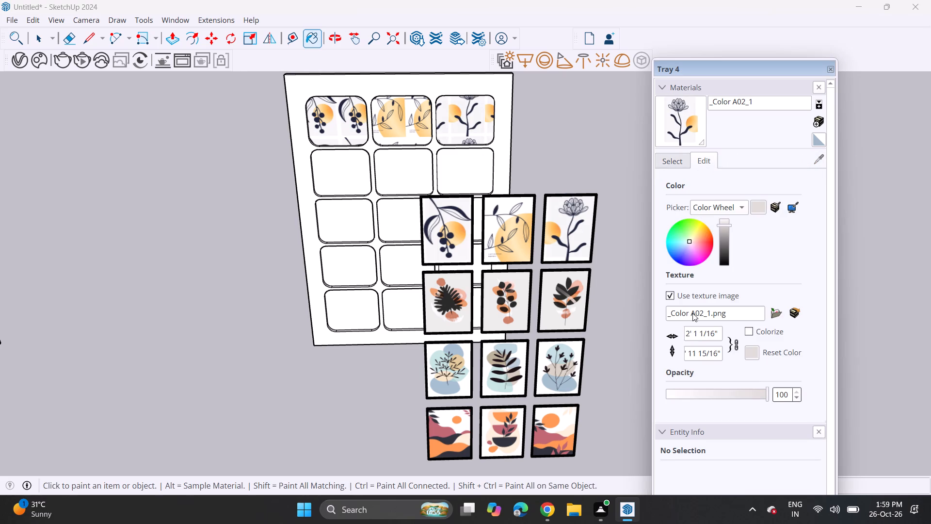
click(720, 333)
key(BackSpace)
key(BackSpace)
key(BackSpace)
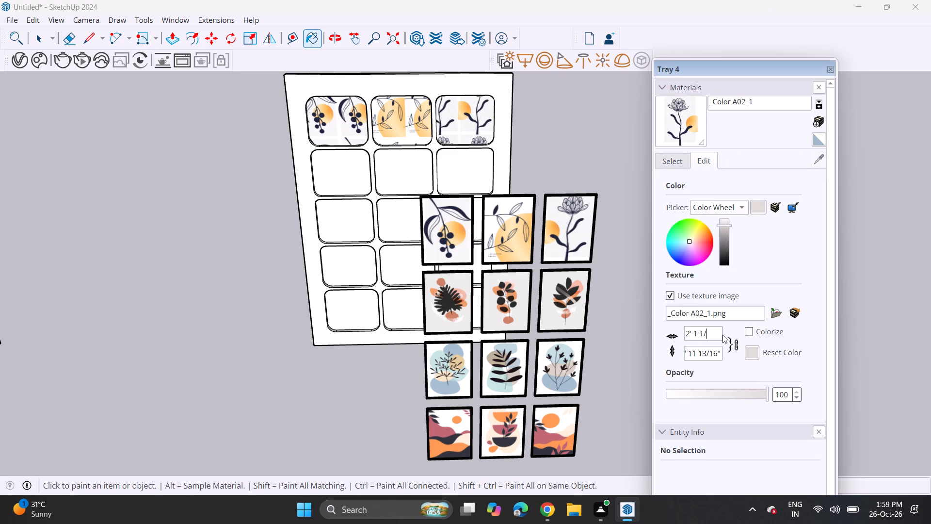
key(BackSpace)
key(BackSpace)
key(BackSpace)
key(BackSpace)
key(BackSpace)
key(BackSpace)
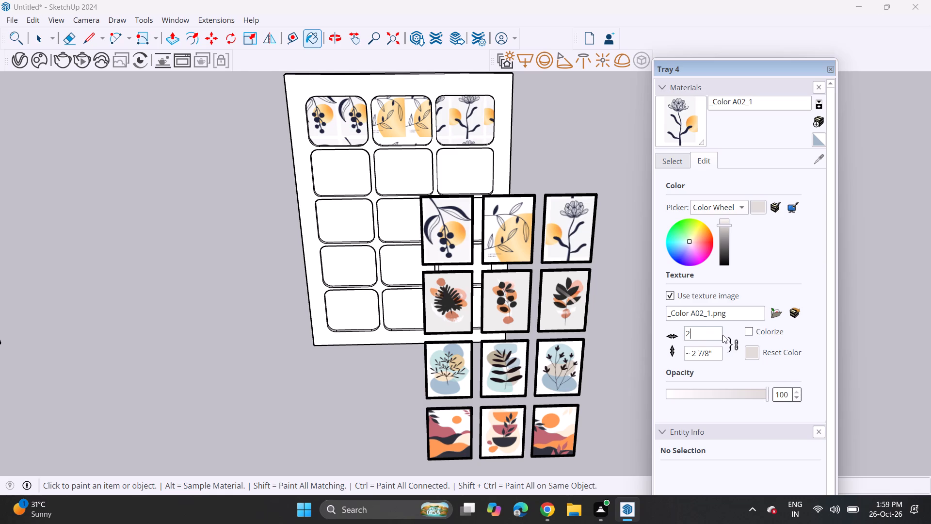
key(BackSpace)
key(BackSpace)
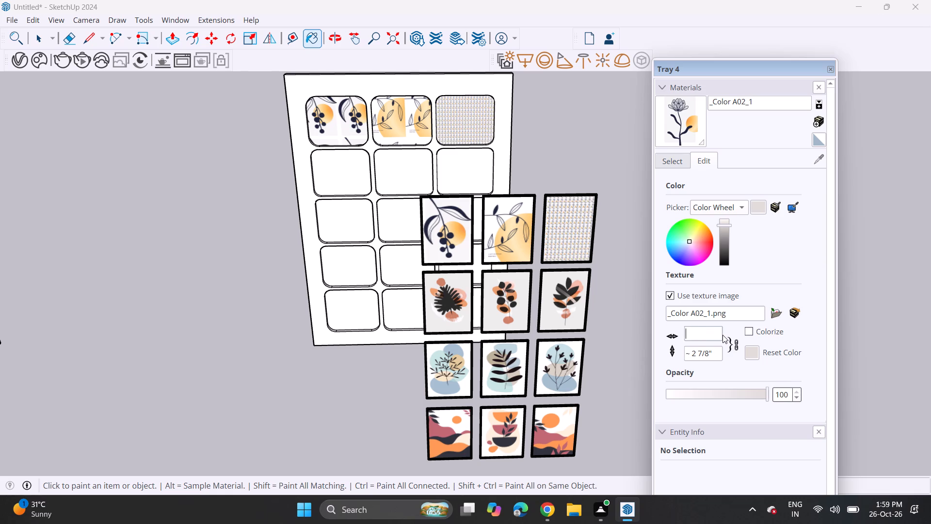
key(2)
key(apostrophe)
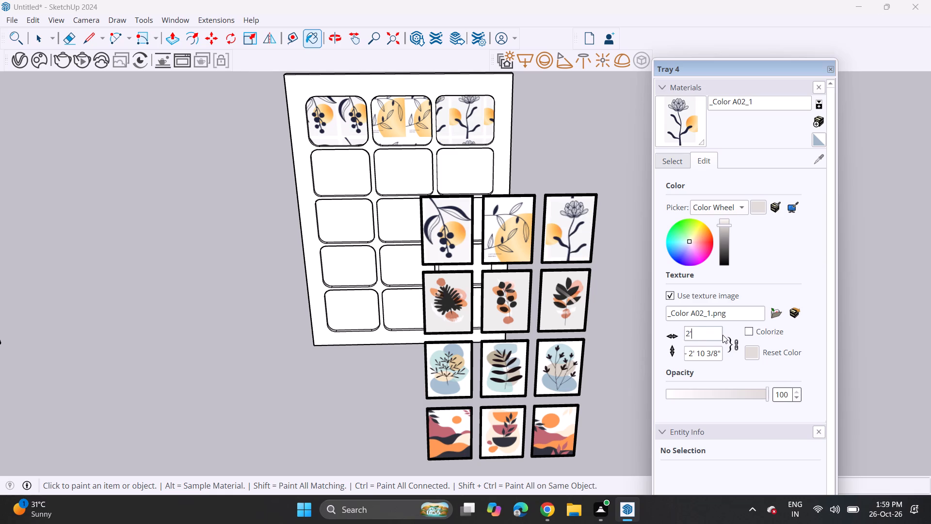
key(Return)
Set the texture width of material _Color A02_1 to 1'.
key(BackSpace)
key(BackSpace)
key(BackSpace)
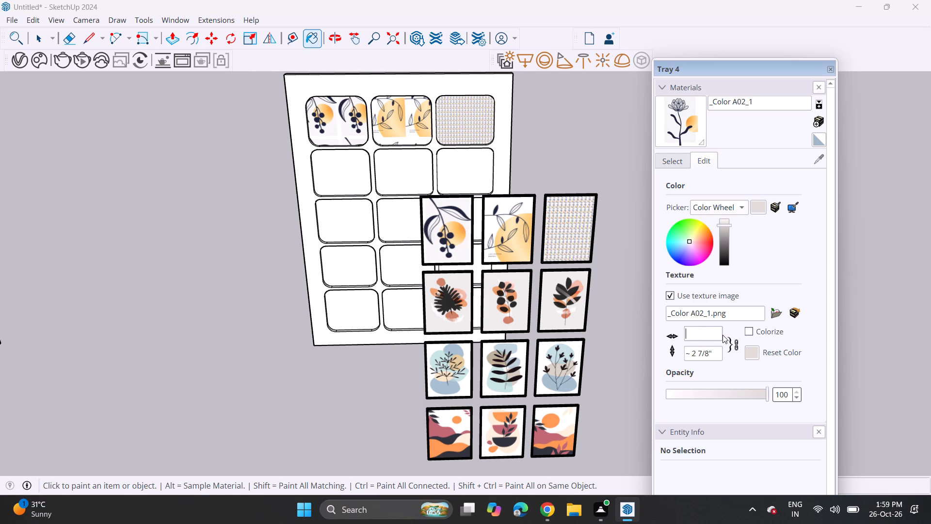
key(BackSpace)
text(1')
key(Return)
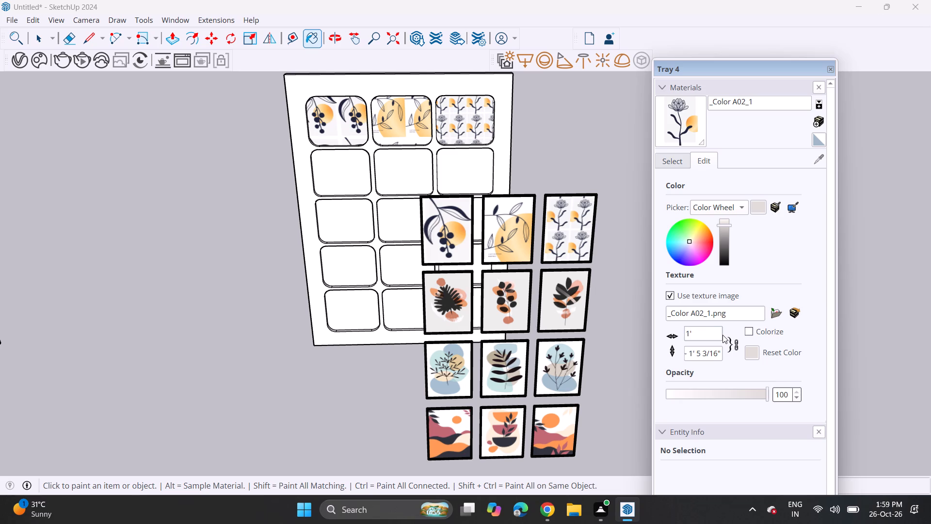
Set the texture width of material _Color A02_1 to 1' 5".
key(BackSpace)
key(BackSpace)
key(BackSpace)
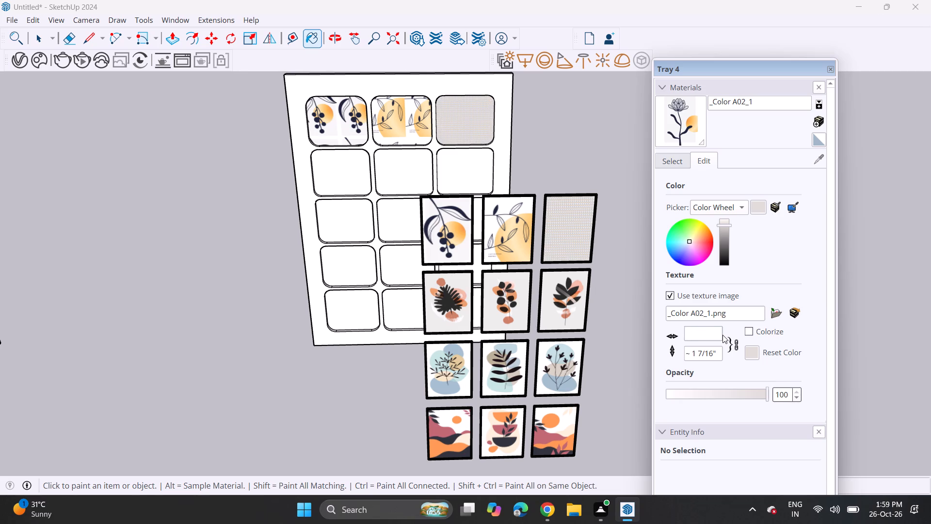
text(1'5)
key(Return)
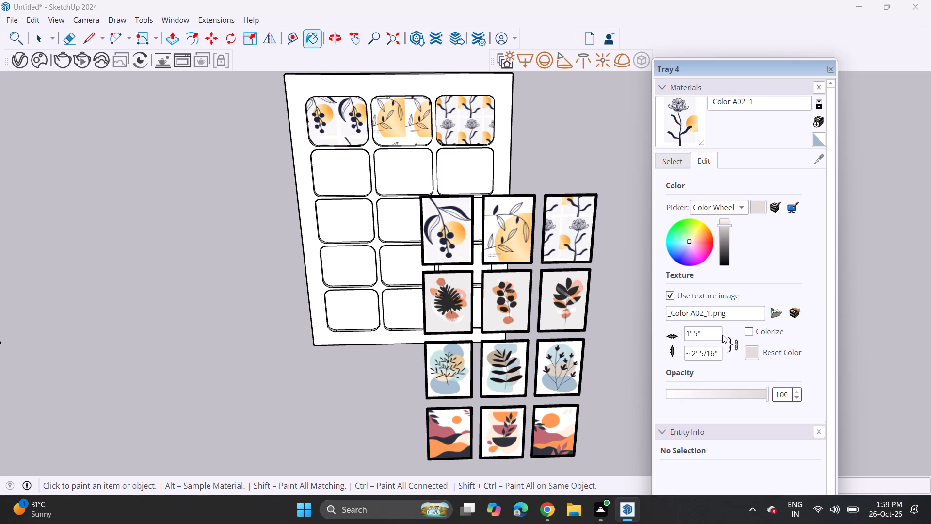
Set the texture width of the flower print material _Color A02_1 to 2'.
key(BackSpace)
key(BackSpace)
key(BackSpace)
key(BackSpace)
key(BackSpace)
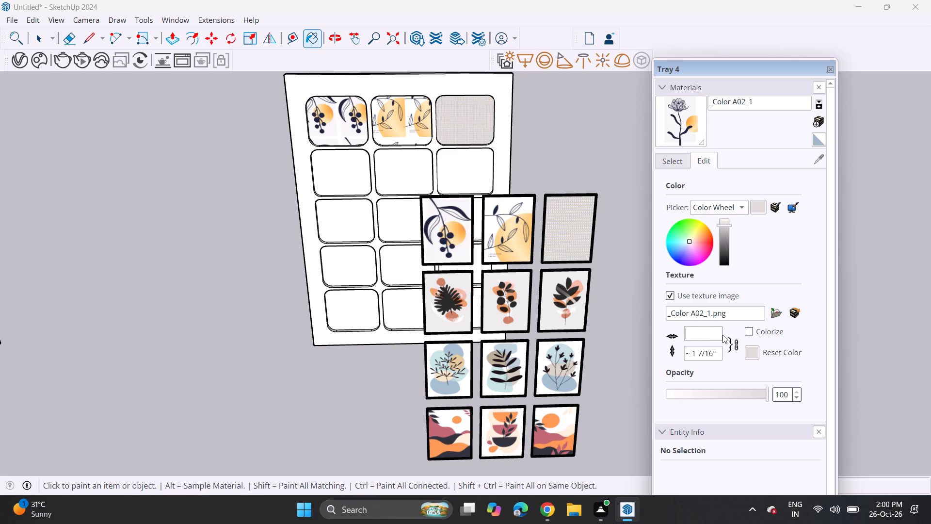
text(2')
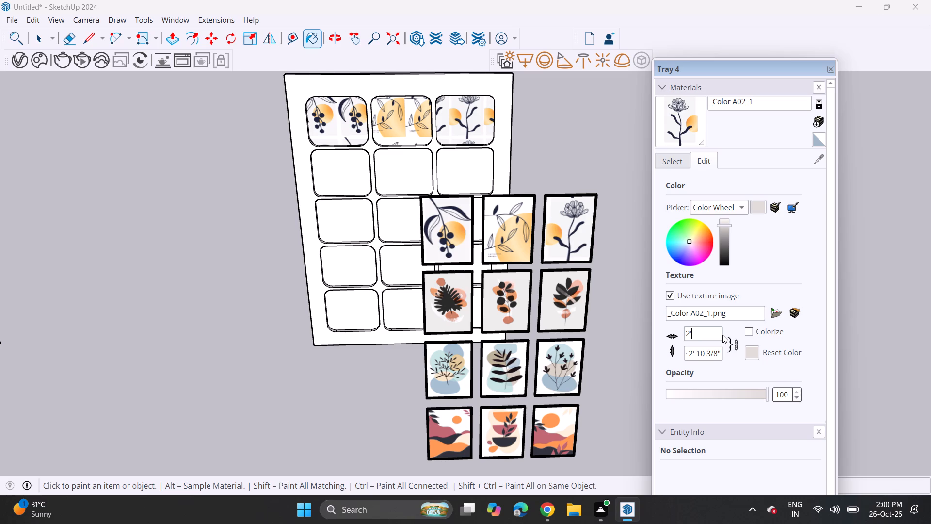
key(Return)
Sample the left and middle prints in the photo frames' second row and paint them onto the wall panel's matching second-row recesses.
click(819, 157)
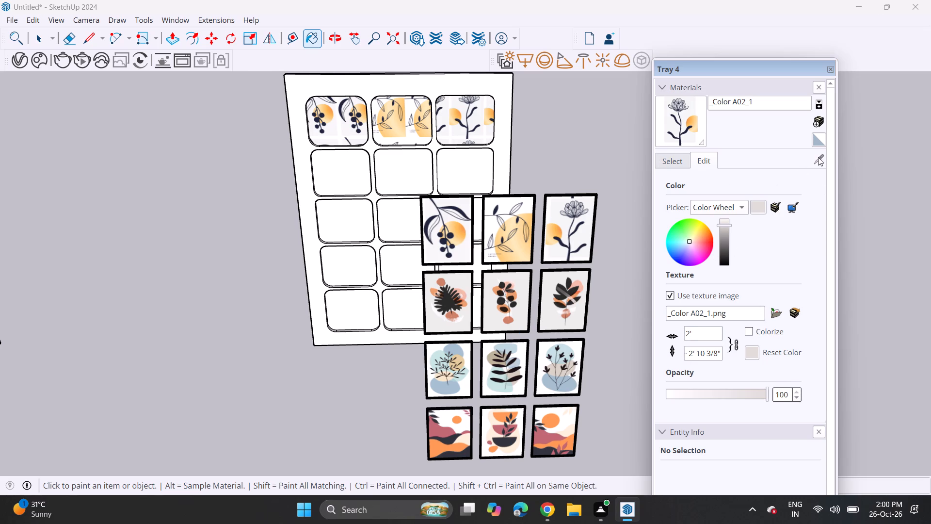
click(668, 159)
click(815, 163)
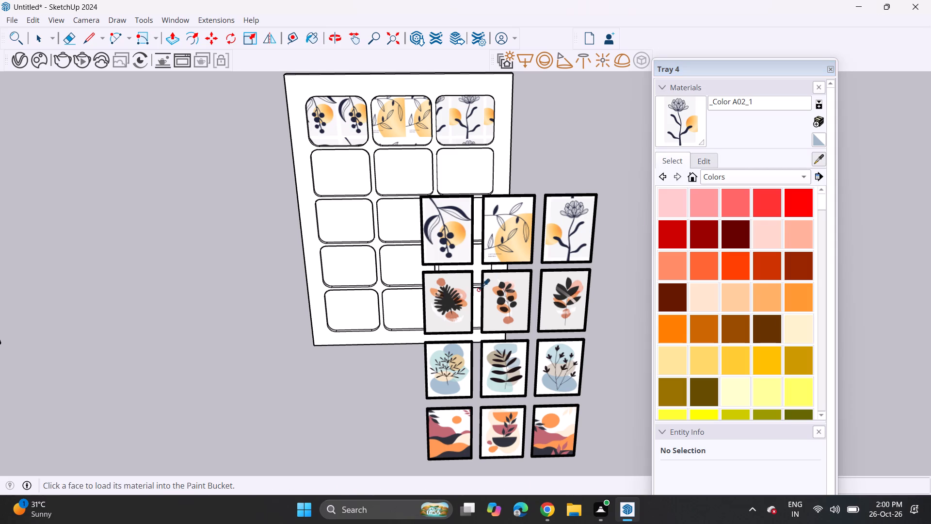
click(464, 298)
click(346, 175)
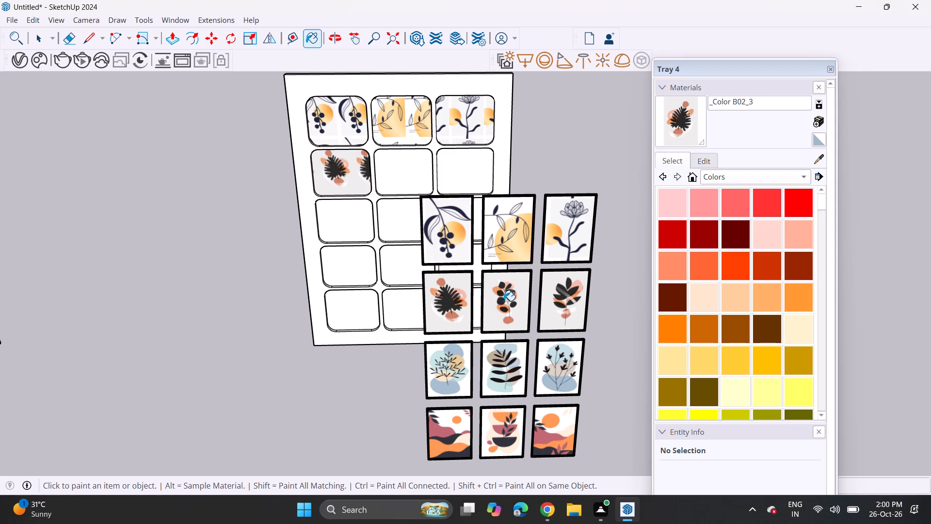
click(822, 159)
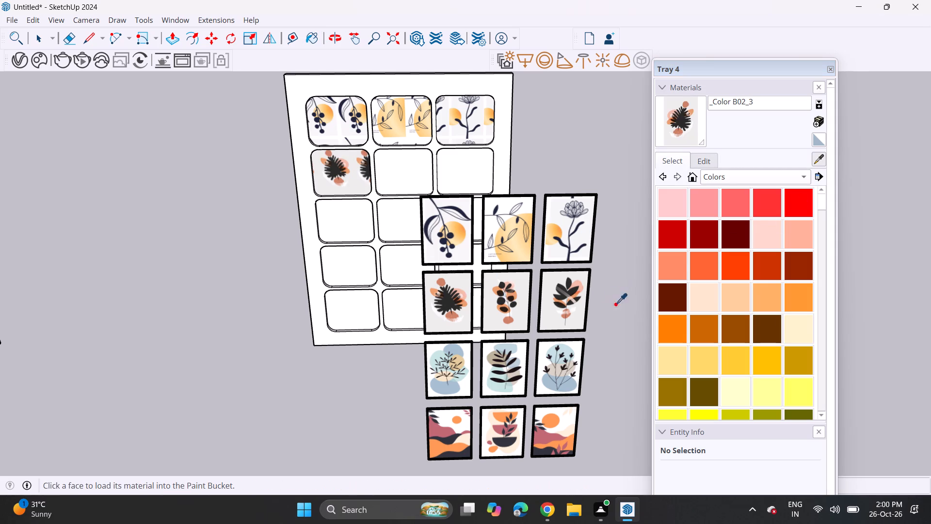
click(498, 305)
click(402, 171)
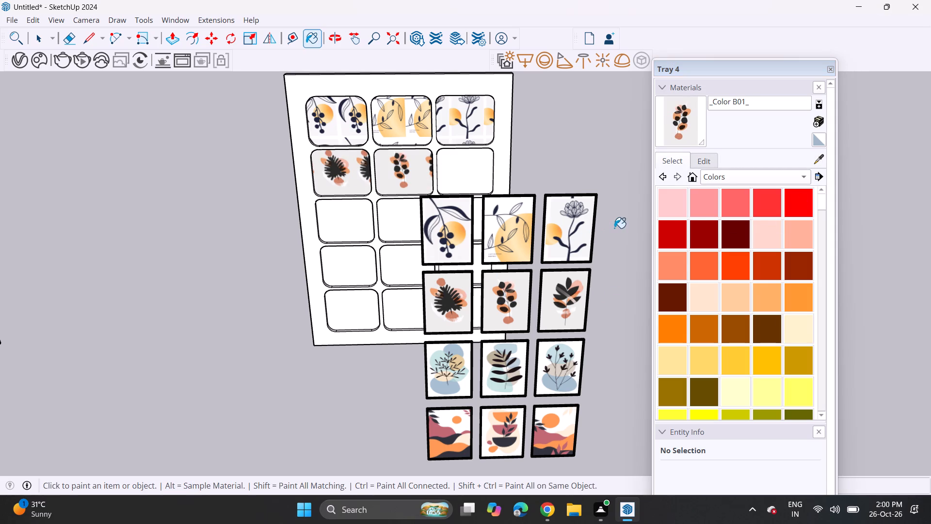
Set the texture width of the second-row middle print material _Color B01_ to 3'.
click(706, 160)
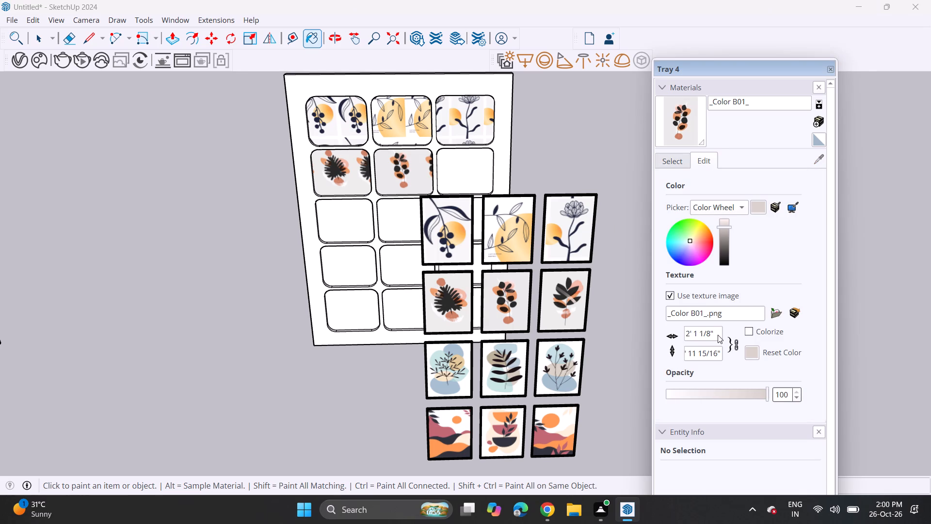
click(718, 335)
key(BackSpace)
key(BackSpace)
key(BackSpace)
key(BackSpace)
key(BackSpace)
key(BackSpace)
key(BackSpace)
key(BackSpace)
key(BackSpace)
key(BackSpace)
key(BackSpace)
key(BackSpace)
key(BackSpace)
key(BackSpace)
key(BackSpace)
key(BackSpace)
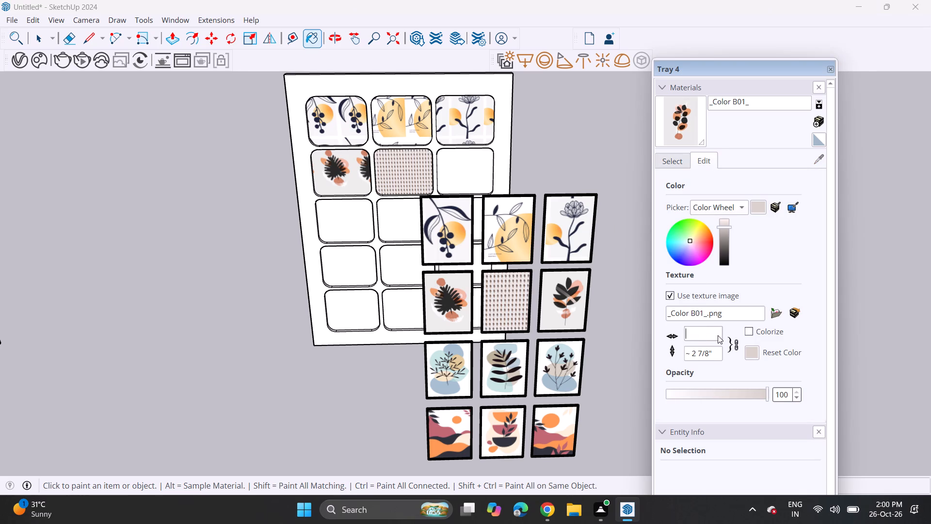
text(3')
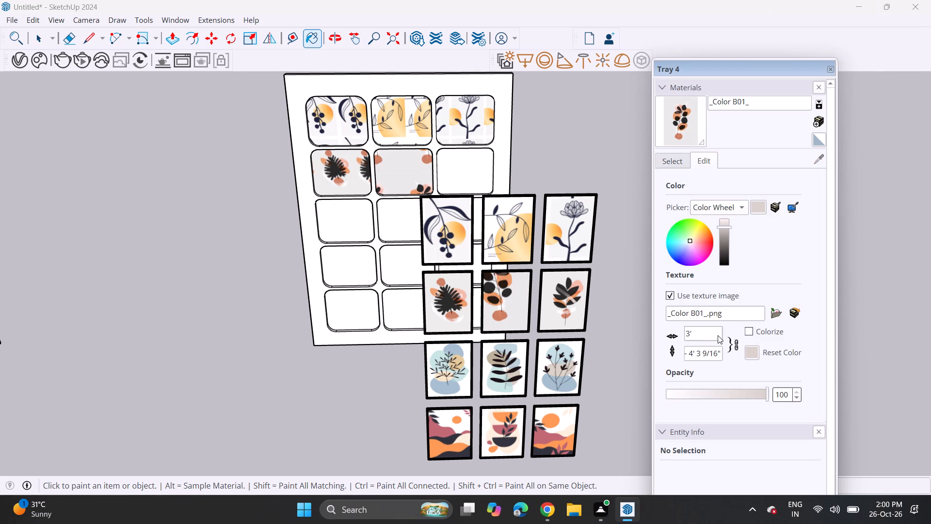
Set the texture width of material _Color B01_ to 2' 5".
key(BackSpace)
key(BackSpace)
key(BackSpace)
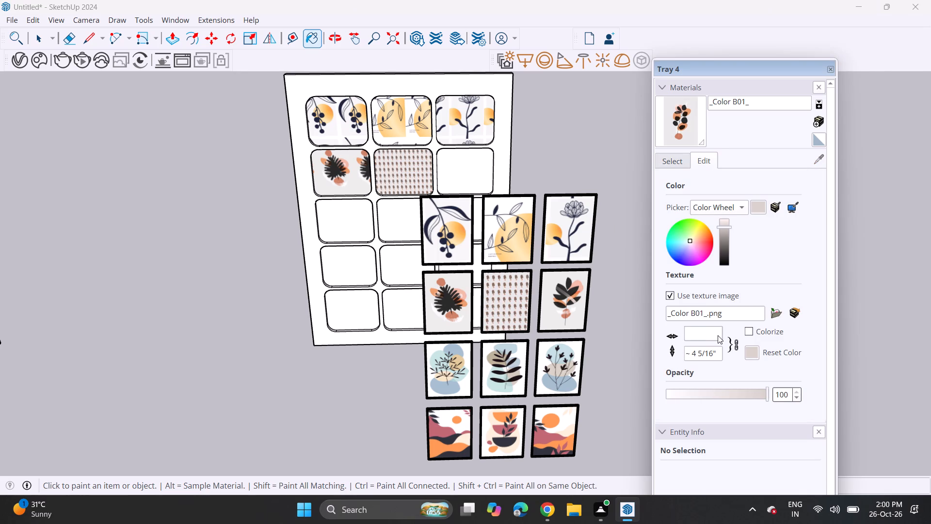
key(2)
text('5)
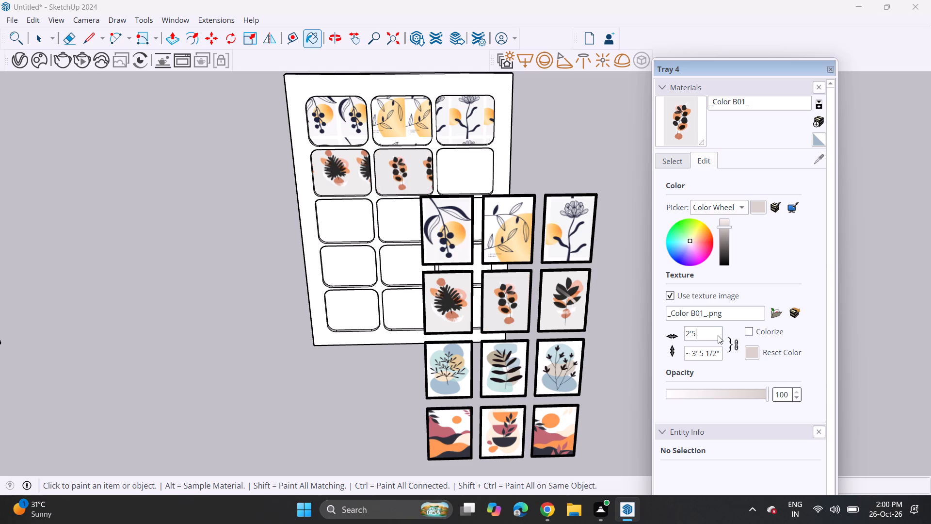
key(Return)
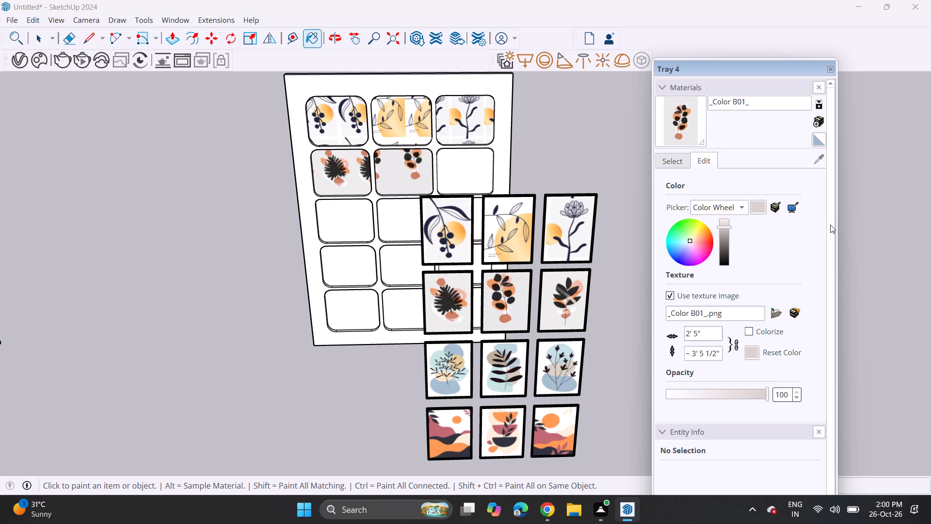
Sample the right print in the photo frames' second row and paint it onto the wall panel's second-row right recess.
click(674, 157)
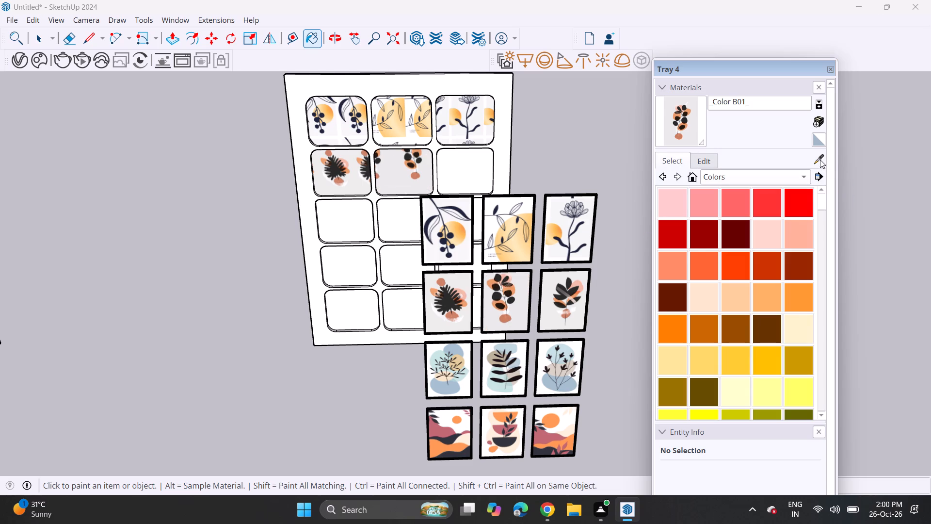
click(820, 160)
click(579, 295)
click(469, 165)
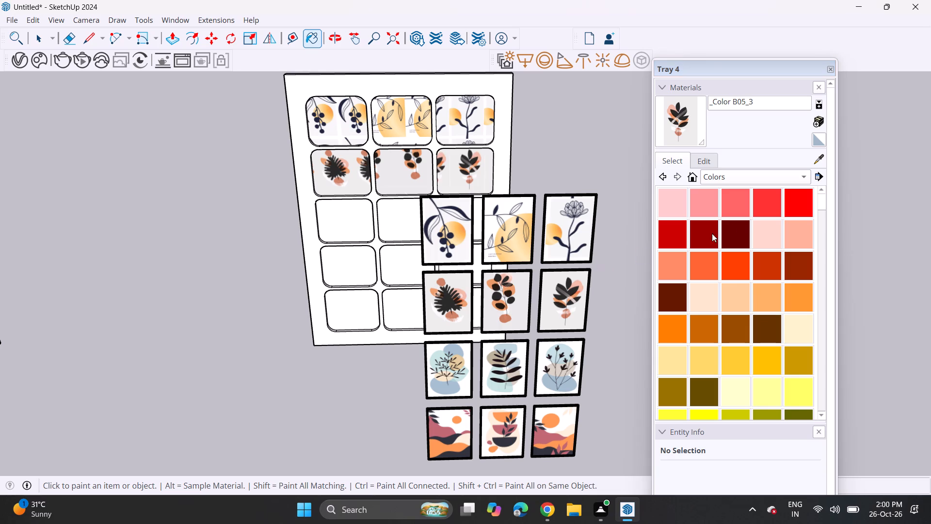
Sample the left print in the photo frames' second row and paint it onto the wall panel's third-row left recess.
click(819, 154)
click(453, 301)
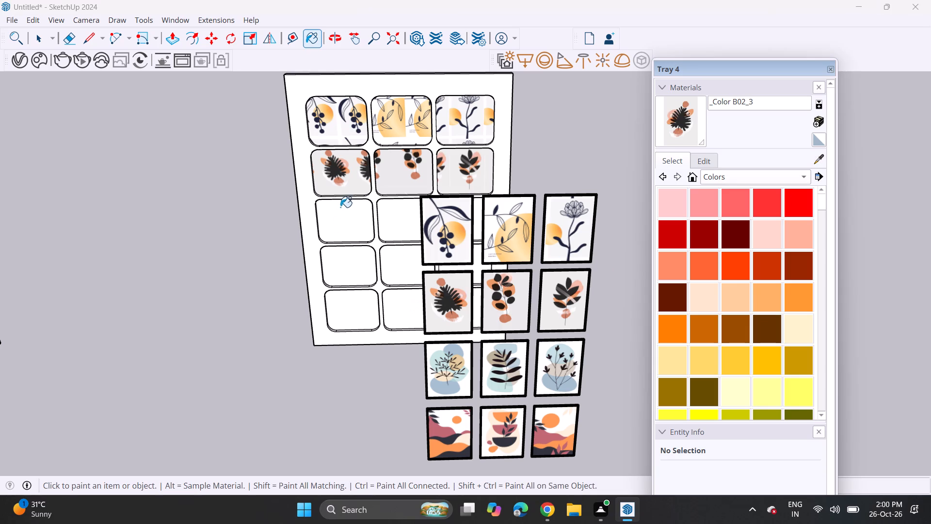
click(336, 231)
Sample the three prints in the photo frames' third row and paint them in order onto the wall panel's three third-row recesses.
middle_drag(385, 238, 473, 219)
click(827, 157)
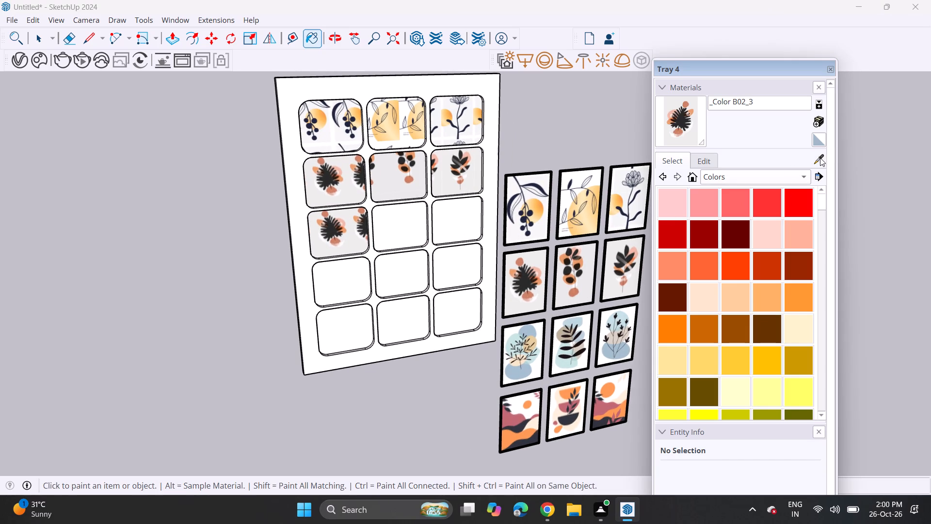
click(820, 158)
drag(529, 341, 522, 337)
click(345, 233)
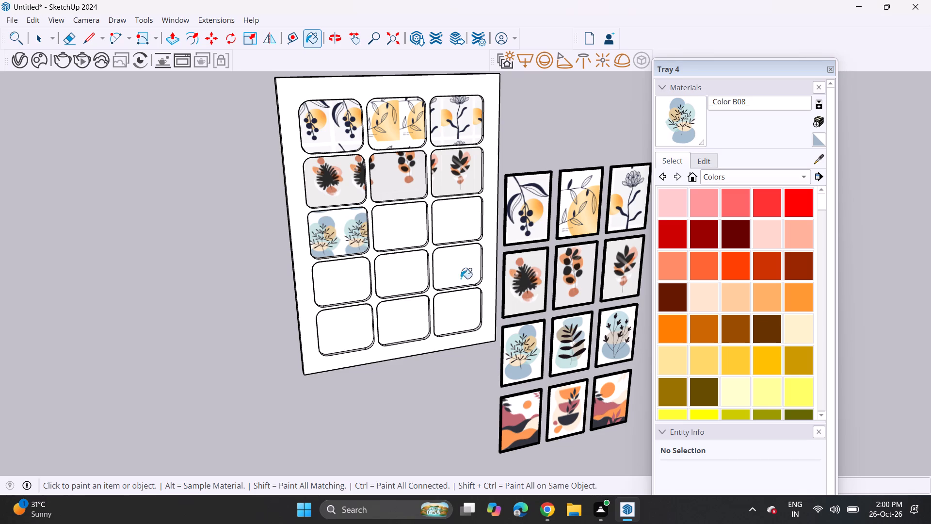
click(821, 155)
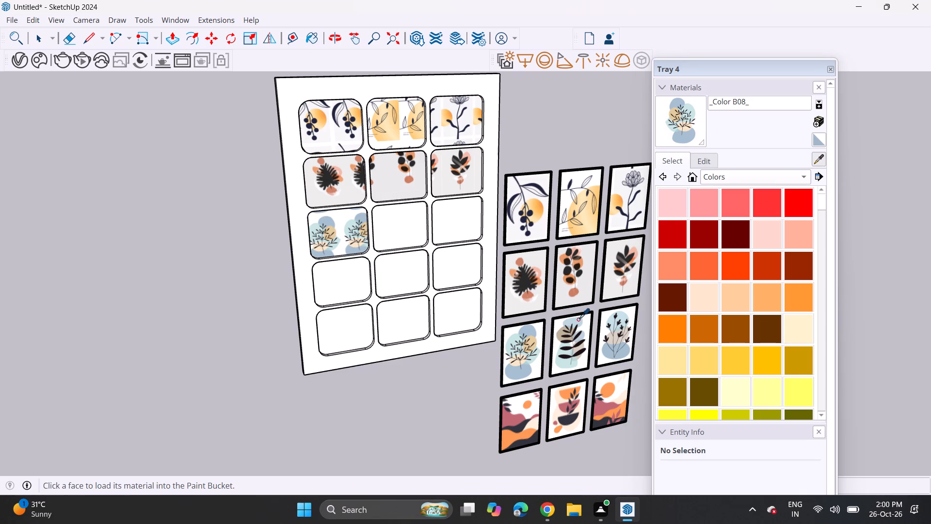
click(574, 338)
click(409, 226)
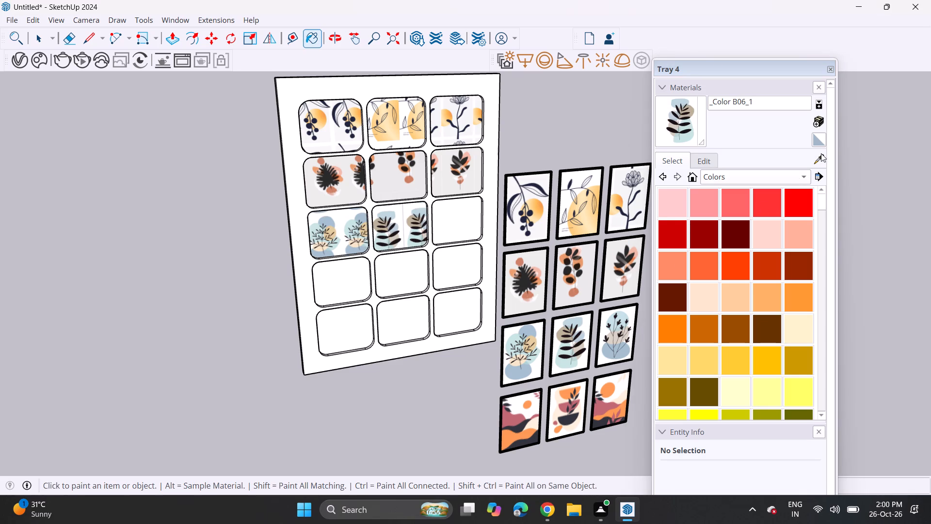
click(819, 160)
click(613, 332)
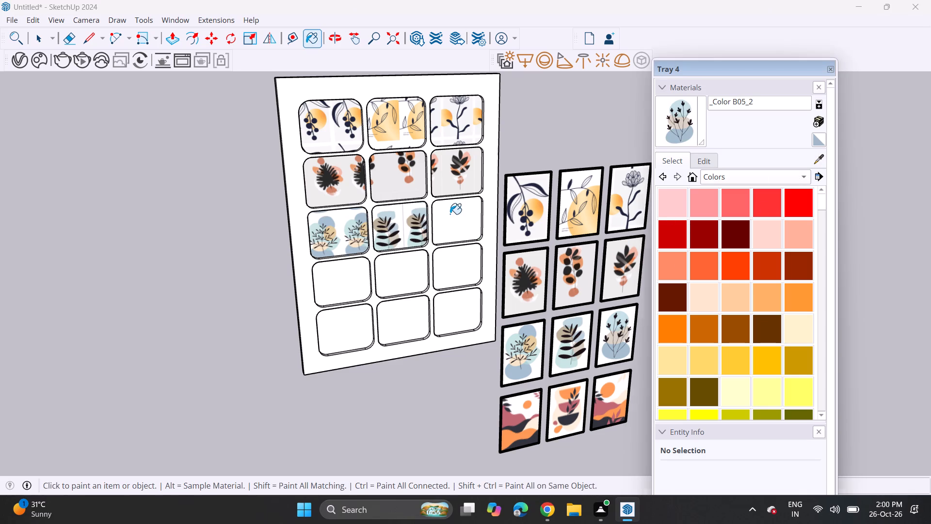
click(450, 214)
Sample the three prints in the photo frames' bottom row and paint them in order onto the wall panel's three fourth-row recesses.
click(820, 165)
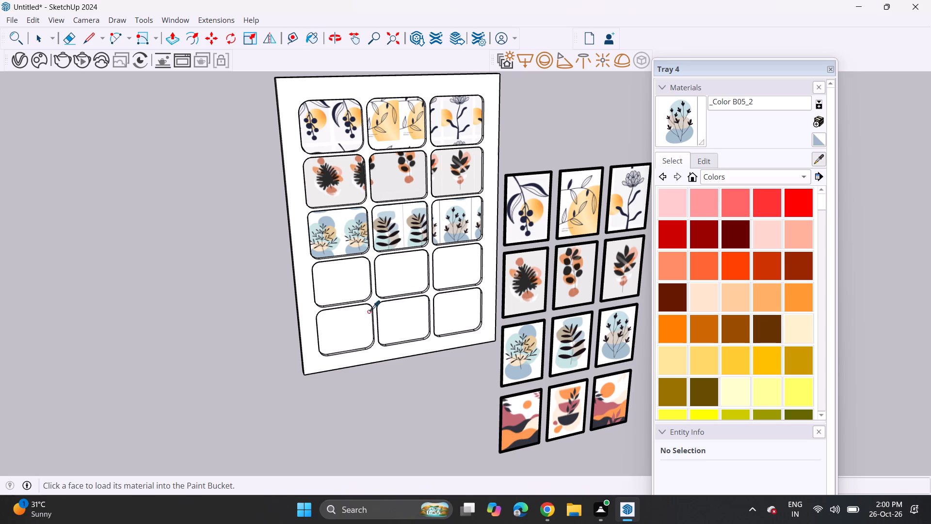
click(345, 290)
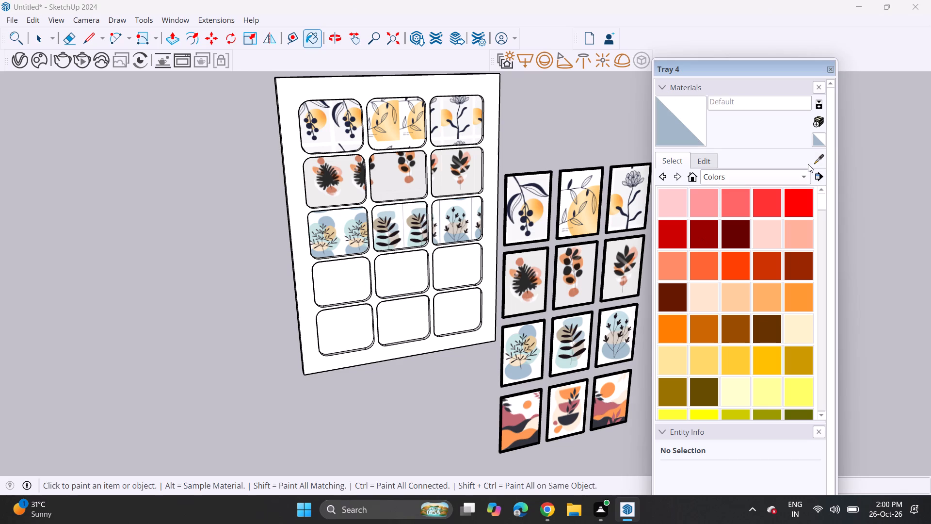
click(812, 161)
click(514, 410)
click(343, 281)
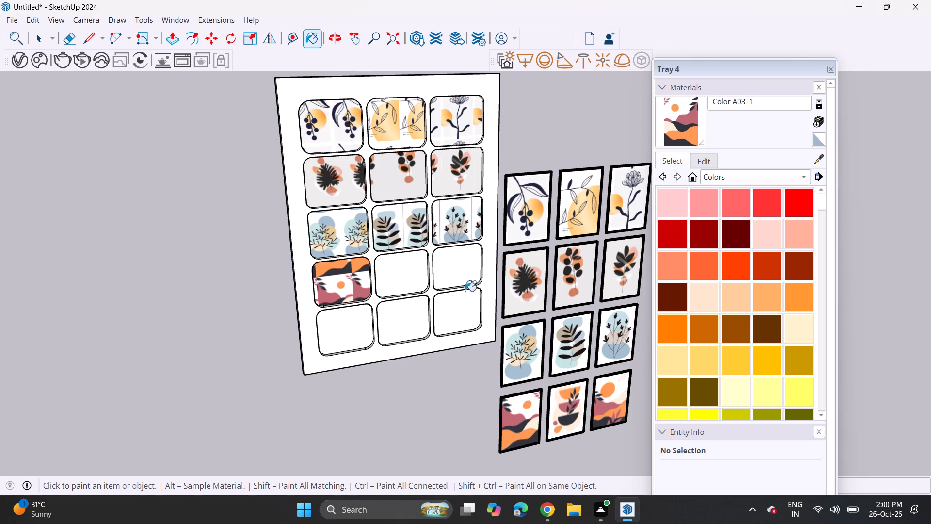
click(822, 157)
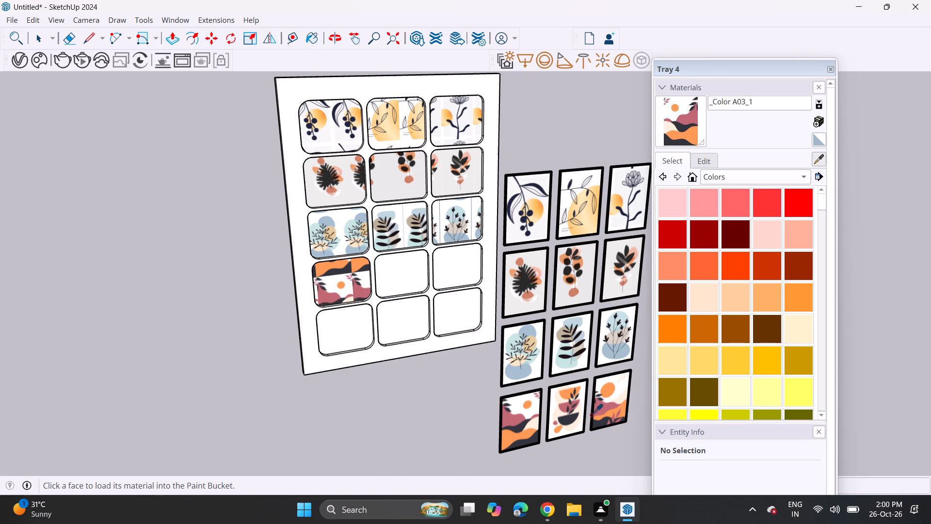
drag(546, 418, 551, 418)
click(575, 417)
click(401, 273)
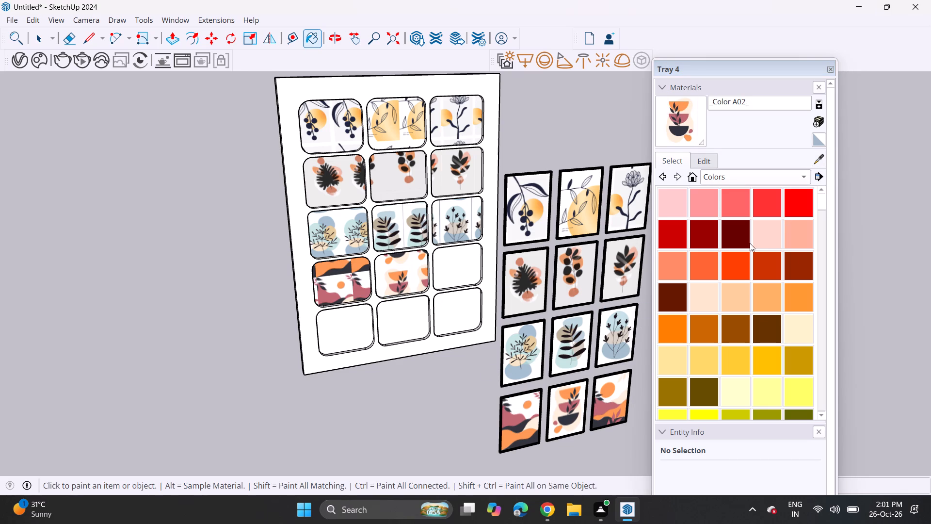
click(817, 161)
click(603, 408)
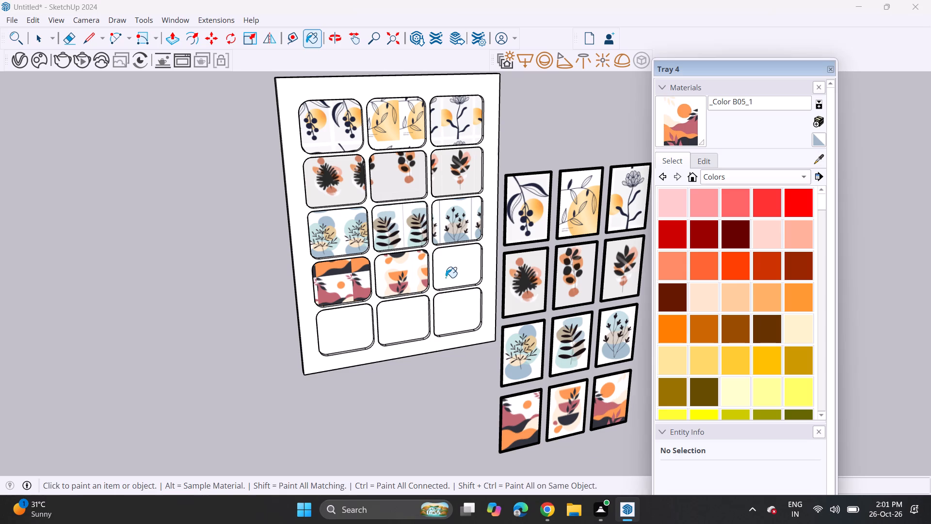
click(448, 267)
Paint the wall panel's bottom-row recesses with prints resampled from the panel: _Color B06_1 on the left, _Color B05_2 in the middle, _Color A03_2 on the right.
click(813, 164)
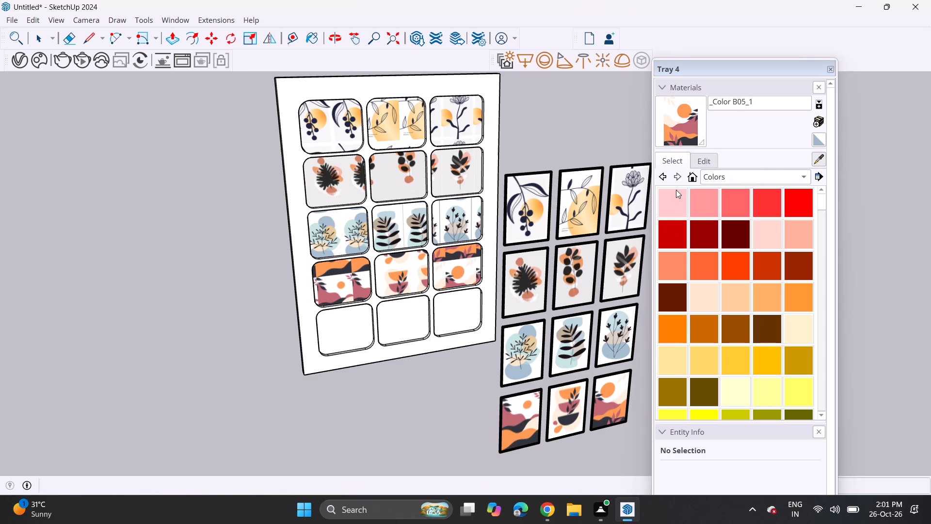
click(389, 228)
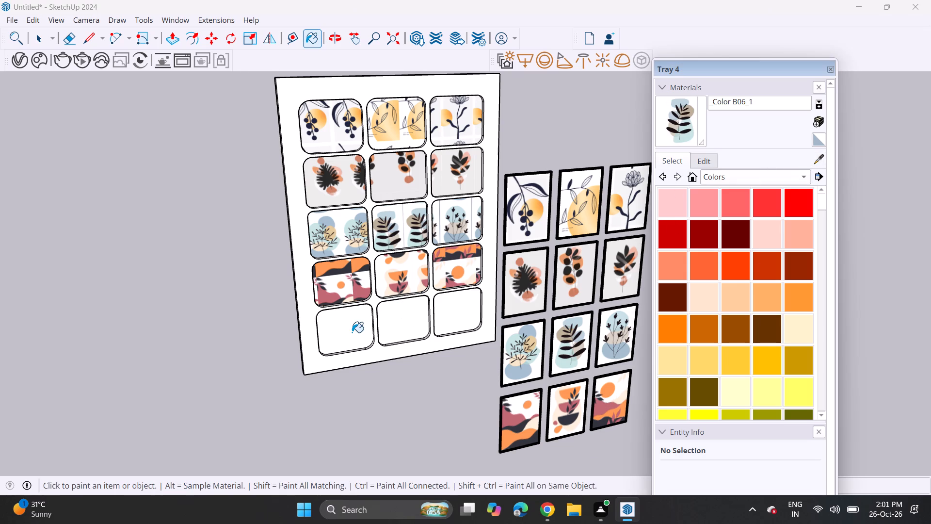
click(352, 332)
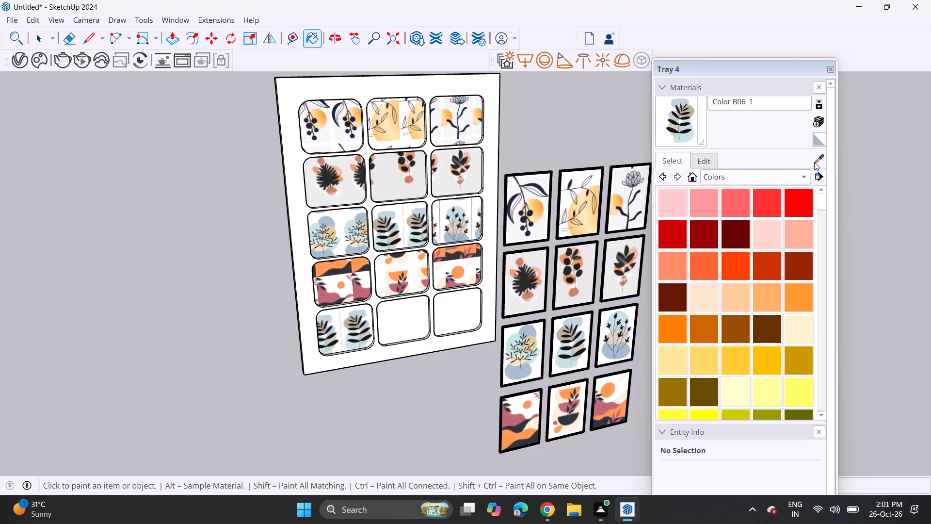
click(814, 162)
click(408, 129)
click(482, 324)
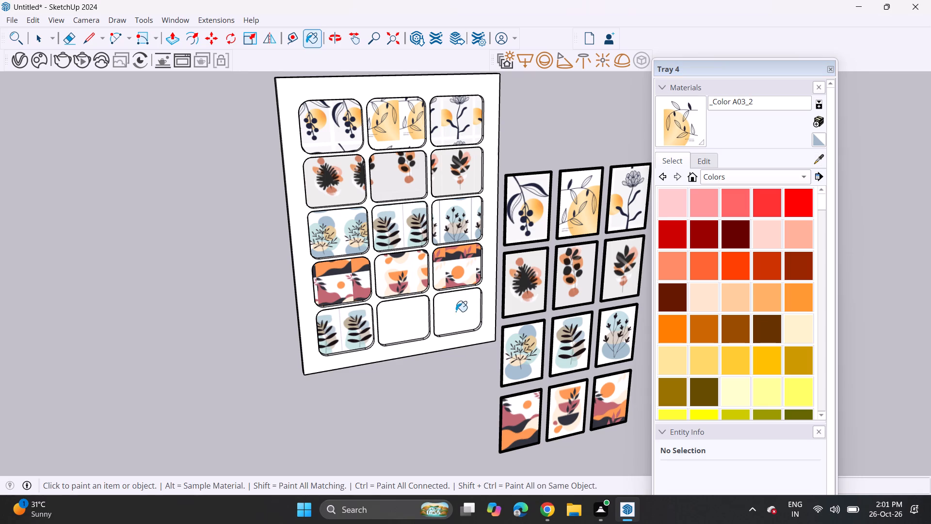
click(452, 311)
click(816, 163)
click(464, 215)
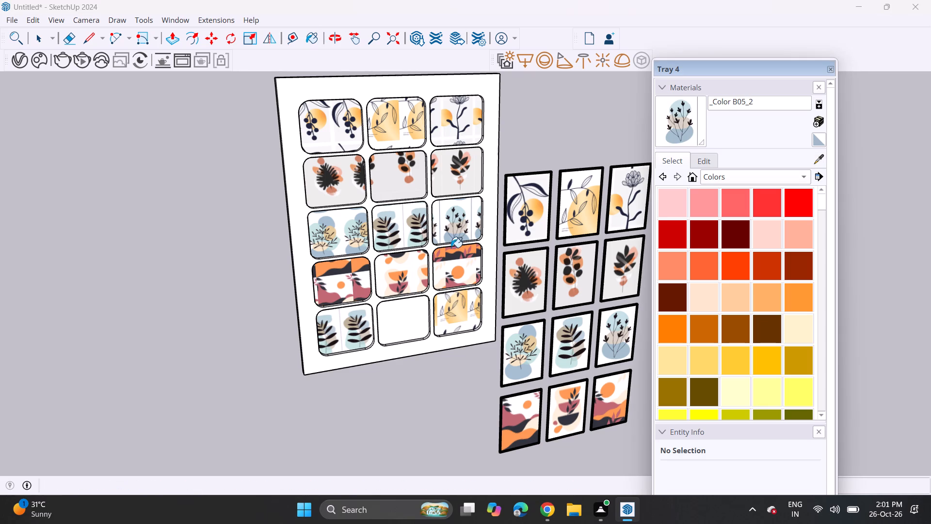
click(416, 320)
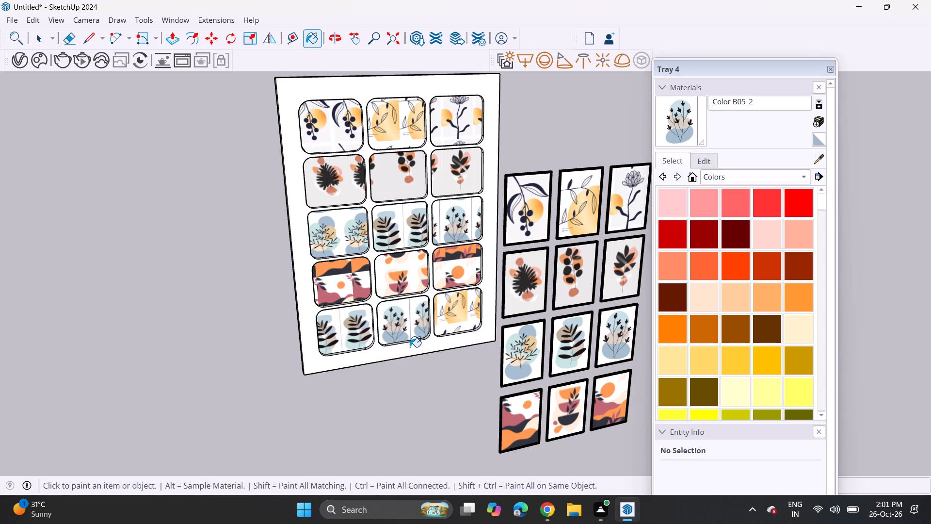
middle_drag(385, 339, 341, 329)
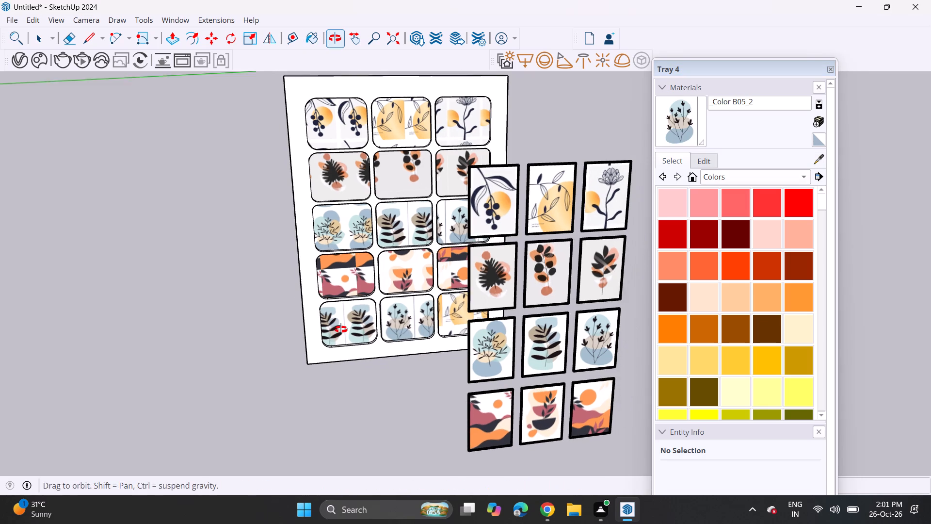
Delete the downloaded photo frames standing in front of the wall panel.
middle_drag(341, 329, 337, 328)
key(space)
click(562, 139)
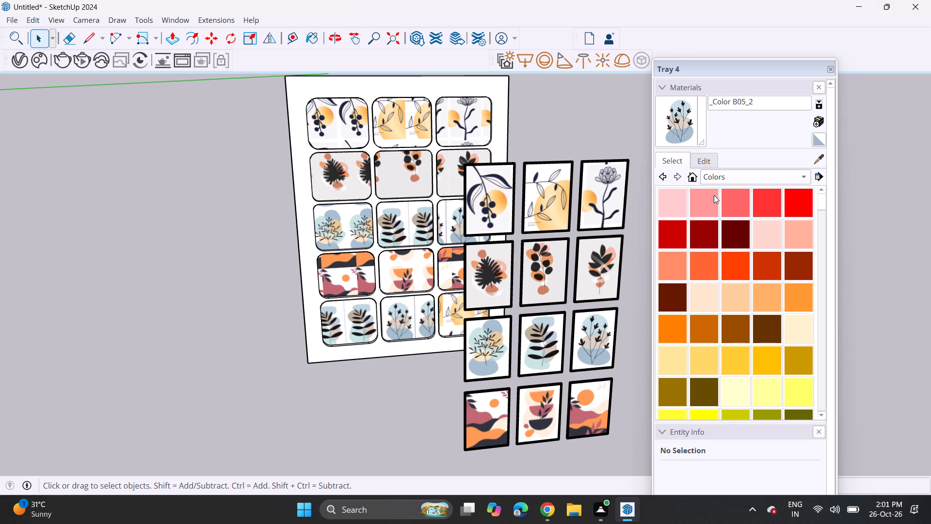
drag(665, 73, 829, 63)
click(587, 271)
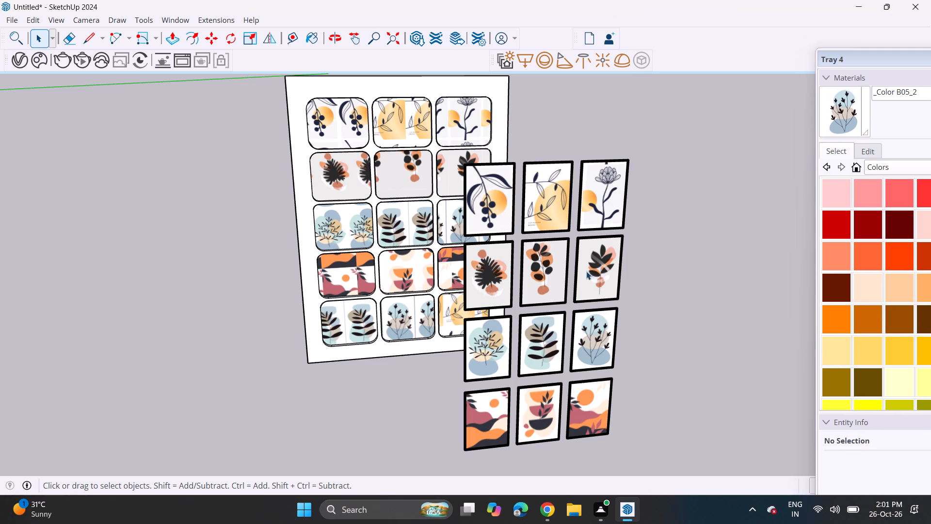
key(Delete)
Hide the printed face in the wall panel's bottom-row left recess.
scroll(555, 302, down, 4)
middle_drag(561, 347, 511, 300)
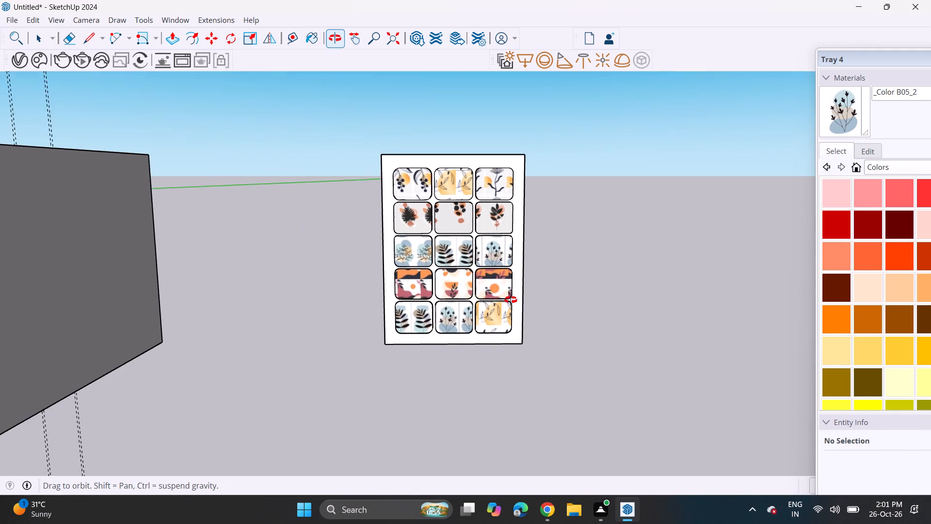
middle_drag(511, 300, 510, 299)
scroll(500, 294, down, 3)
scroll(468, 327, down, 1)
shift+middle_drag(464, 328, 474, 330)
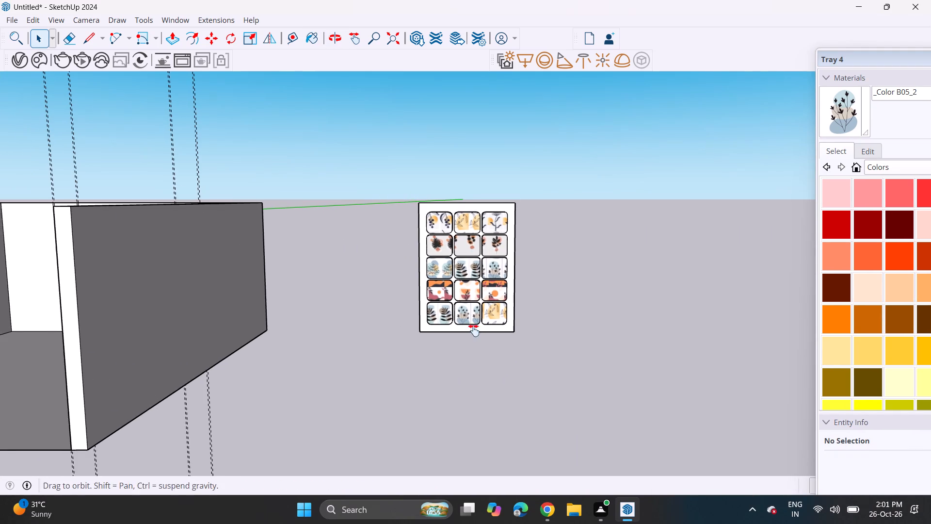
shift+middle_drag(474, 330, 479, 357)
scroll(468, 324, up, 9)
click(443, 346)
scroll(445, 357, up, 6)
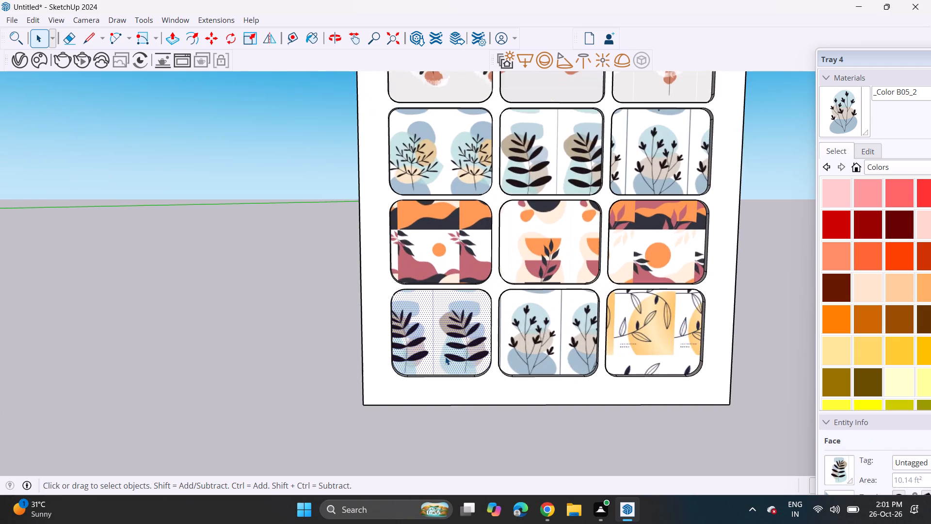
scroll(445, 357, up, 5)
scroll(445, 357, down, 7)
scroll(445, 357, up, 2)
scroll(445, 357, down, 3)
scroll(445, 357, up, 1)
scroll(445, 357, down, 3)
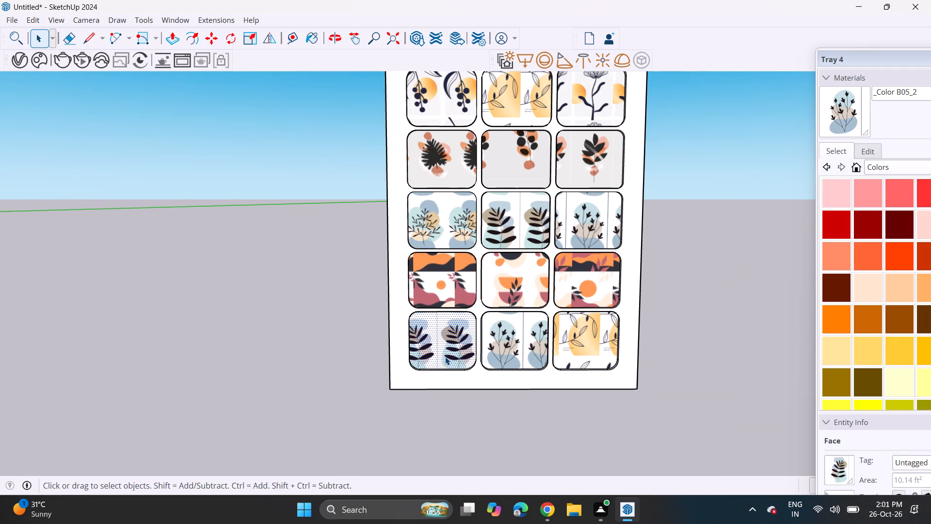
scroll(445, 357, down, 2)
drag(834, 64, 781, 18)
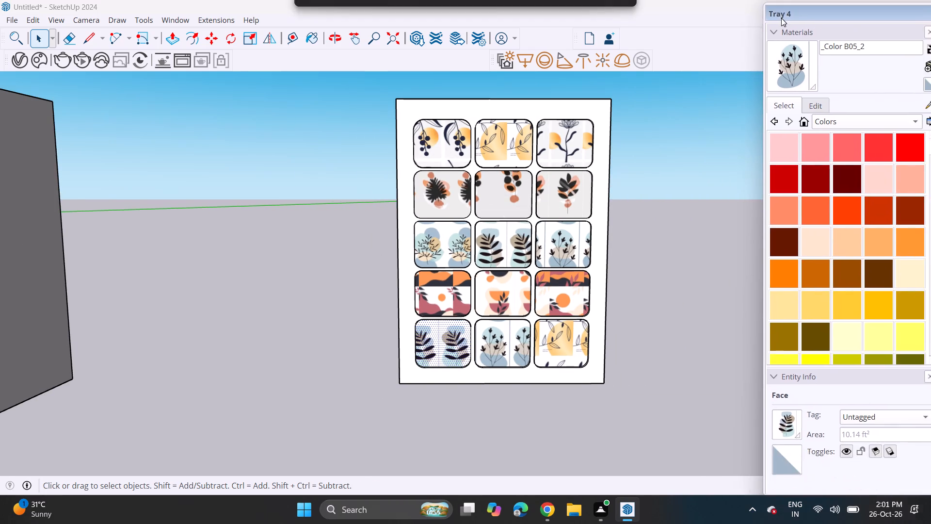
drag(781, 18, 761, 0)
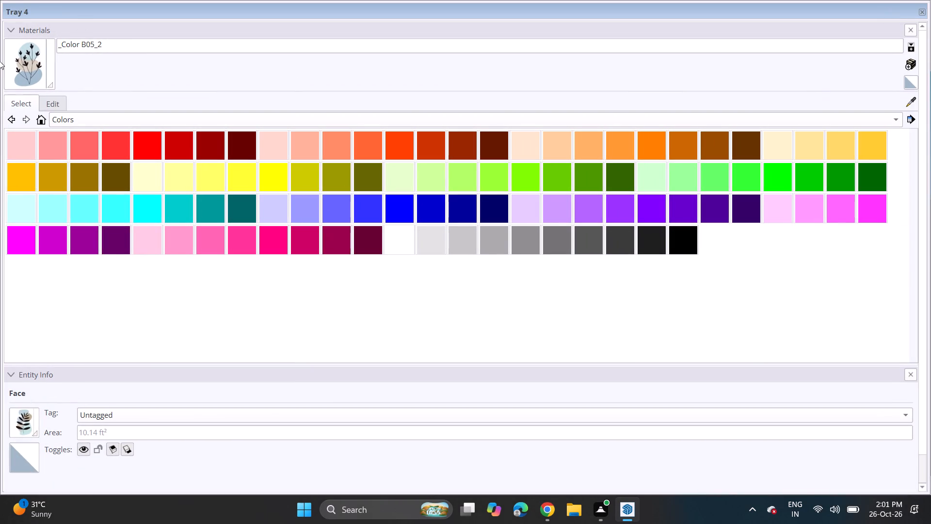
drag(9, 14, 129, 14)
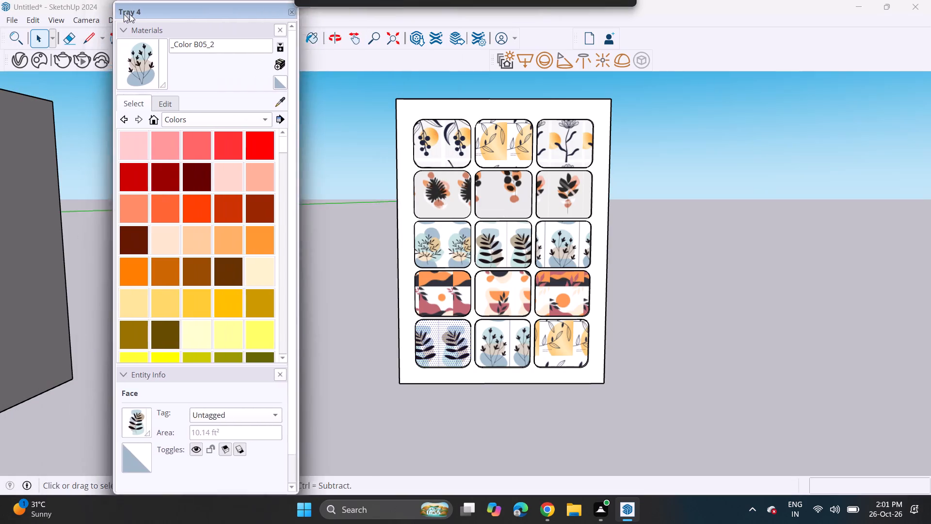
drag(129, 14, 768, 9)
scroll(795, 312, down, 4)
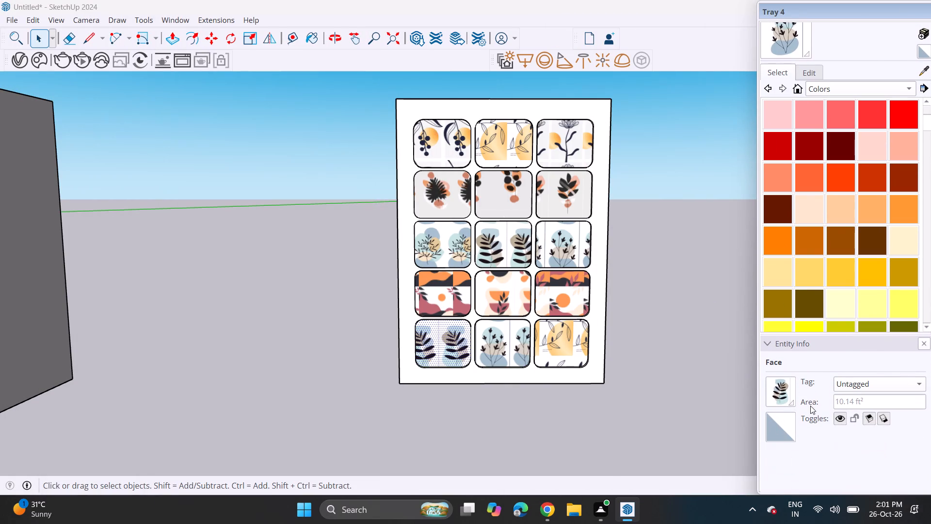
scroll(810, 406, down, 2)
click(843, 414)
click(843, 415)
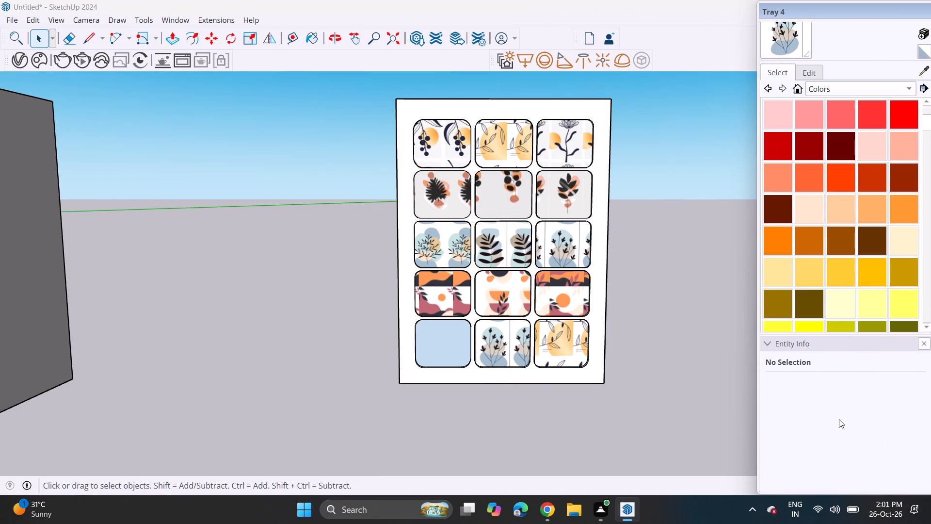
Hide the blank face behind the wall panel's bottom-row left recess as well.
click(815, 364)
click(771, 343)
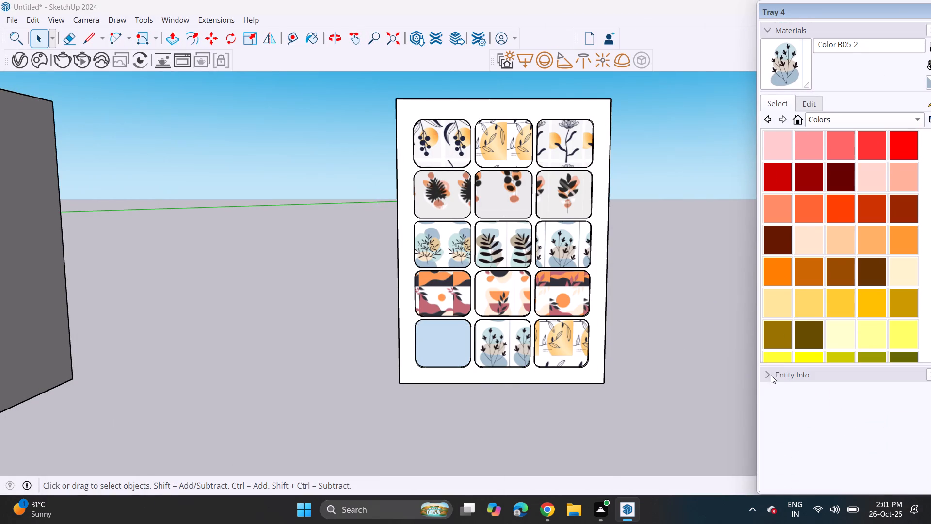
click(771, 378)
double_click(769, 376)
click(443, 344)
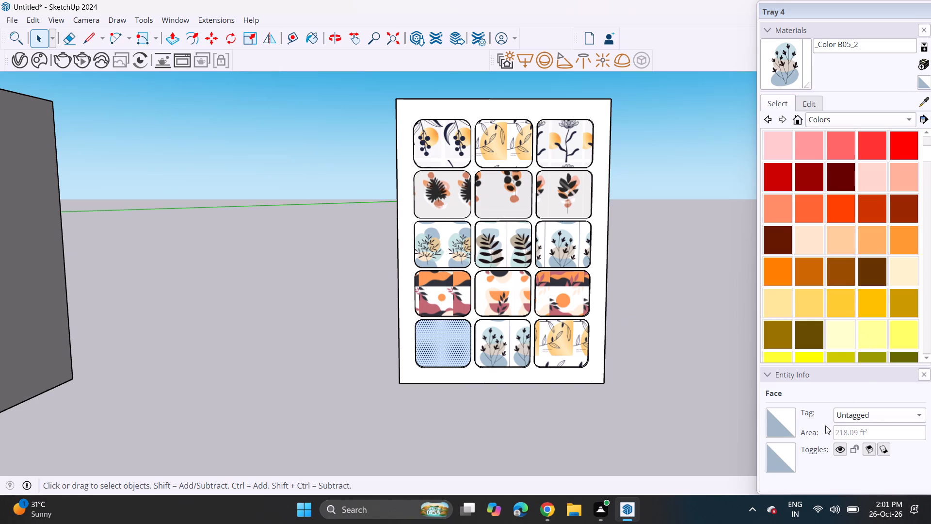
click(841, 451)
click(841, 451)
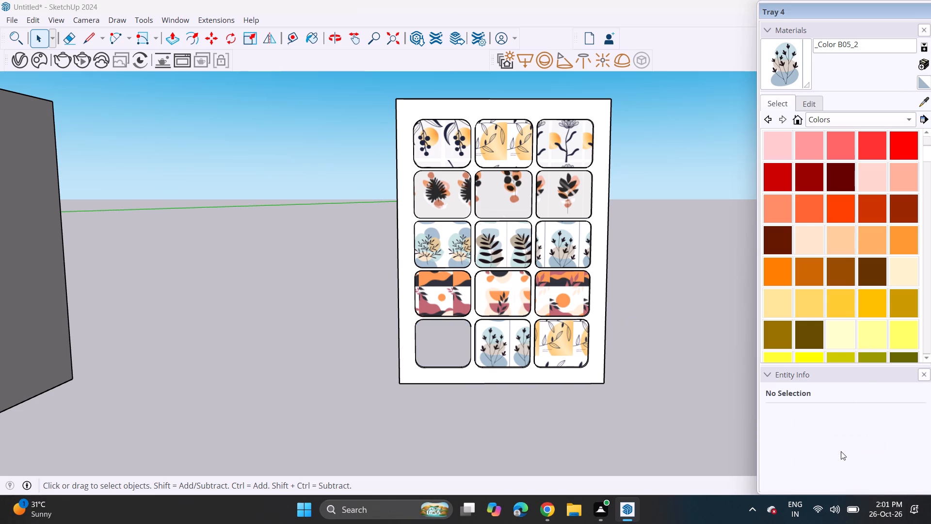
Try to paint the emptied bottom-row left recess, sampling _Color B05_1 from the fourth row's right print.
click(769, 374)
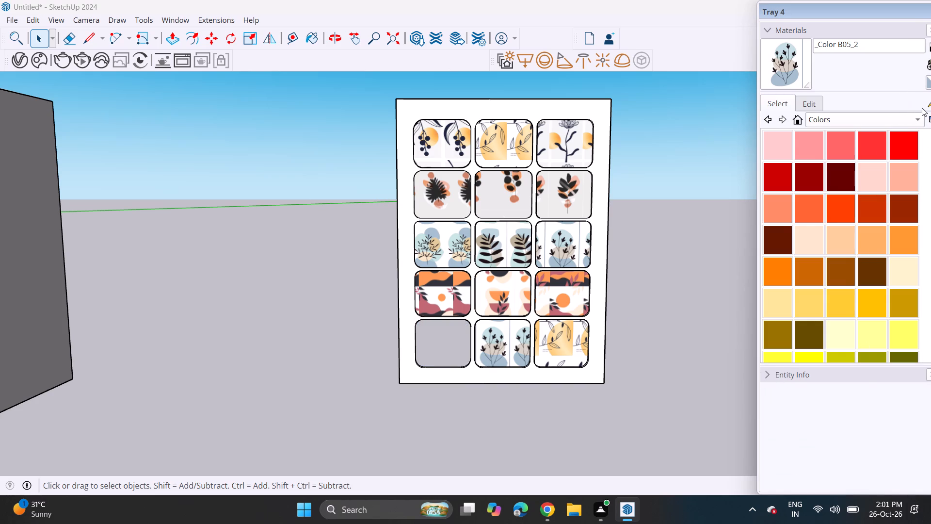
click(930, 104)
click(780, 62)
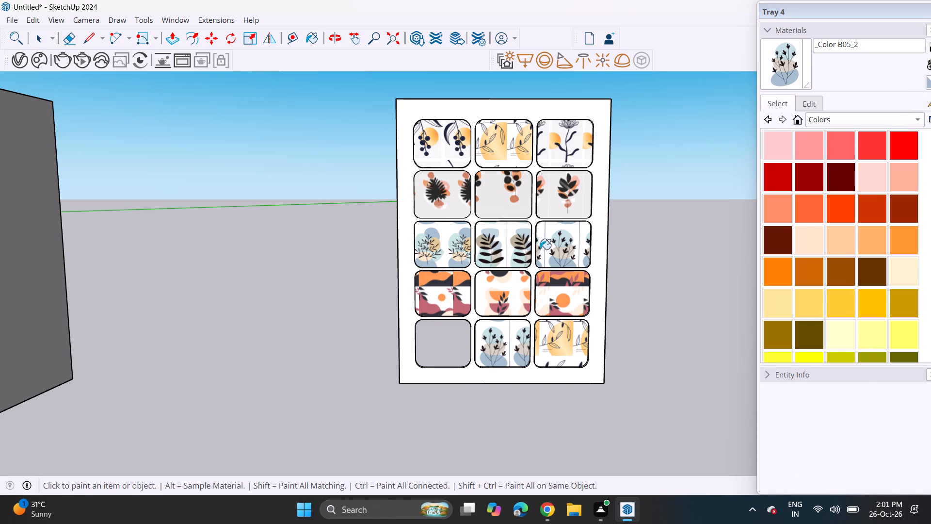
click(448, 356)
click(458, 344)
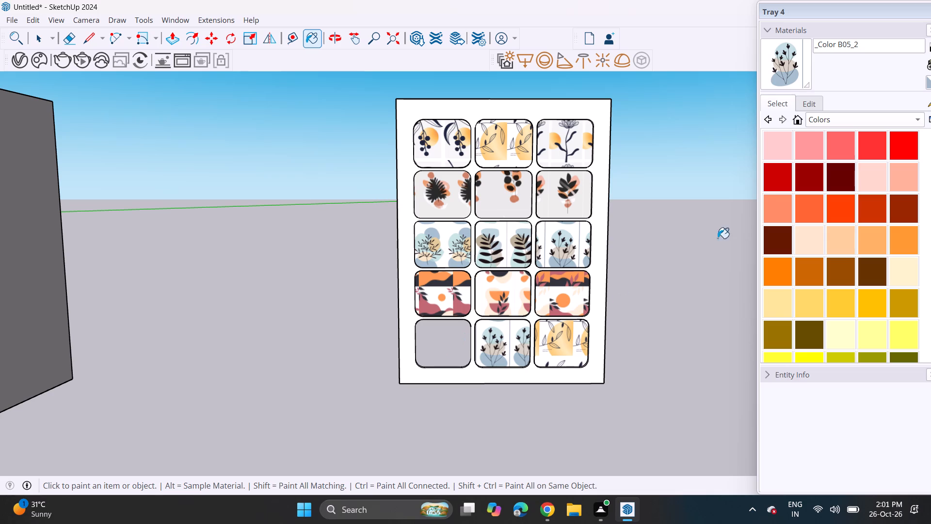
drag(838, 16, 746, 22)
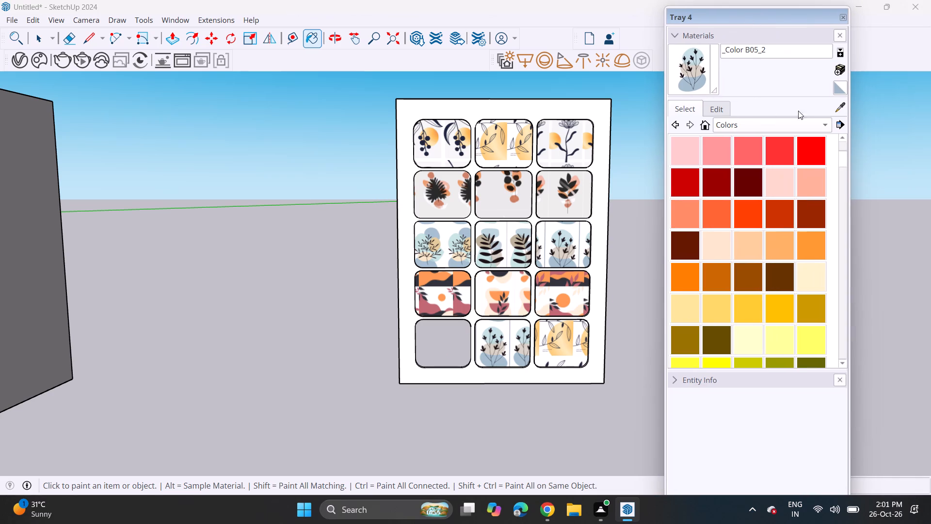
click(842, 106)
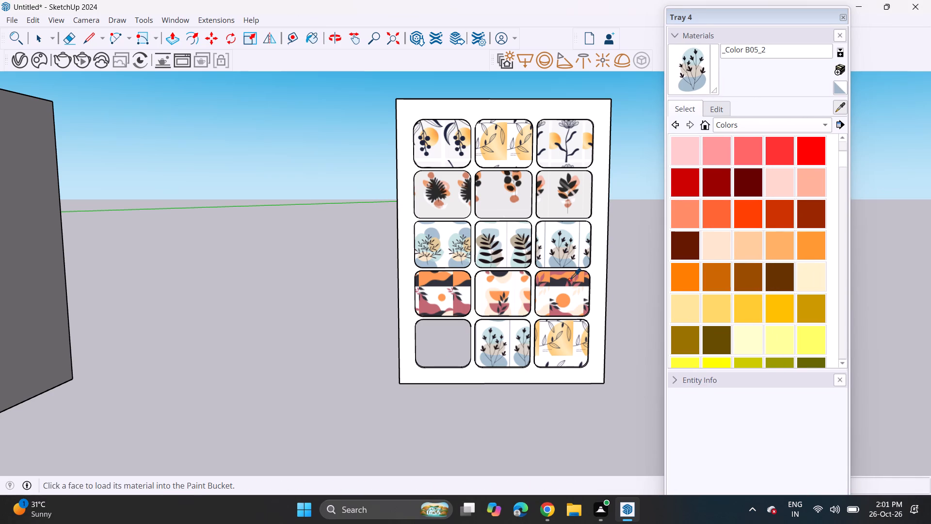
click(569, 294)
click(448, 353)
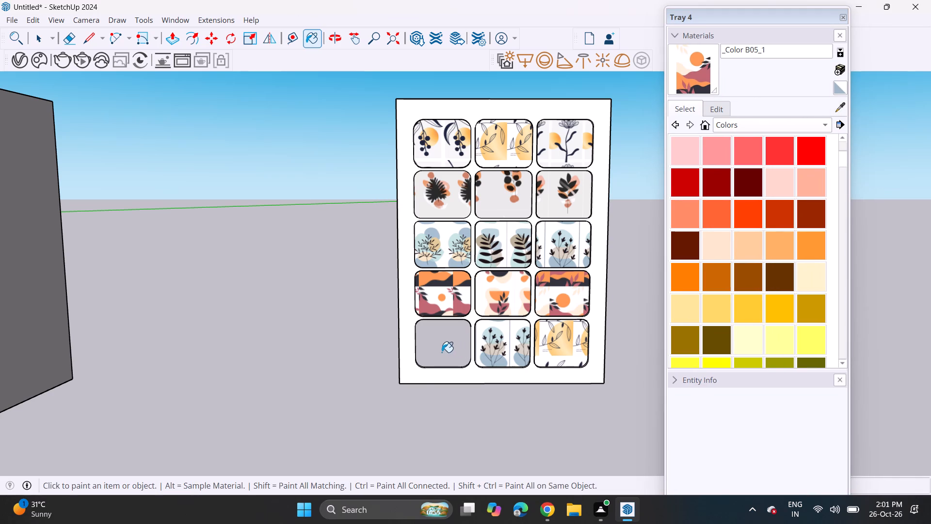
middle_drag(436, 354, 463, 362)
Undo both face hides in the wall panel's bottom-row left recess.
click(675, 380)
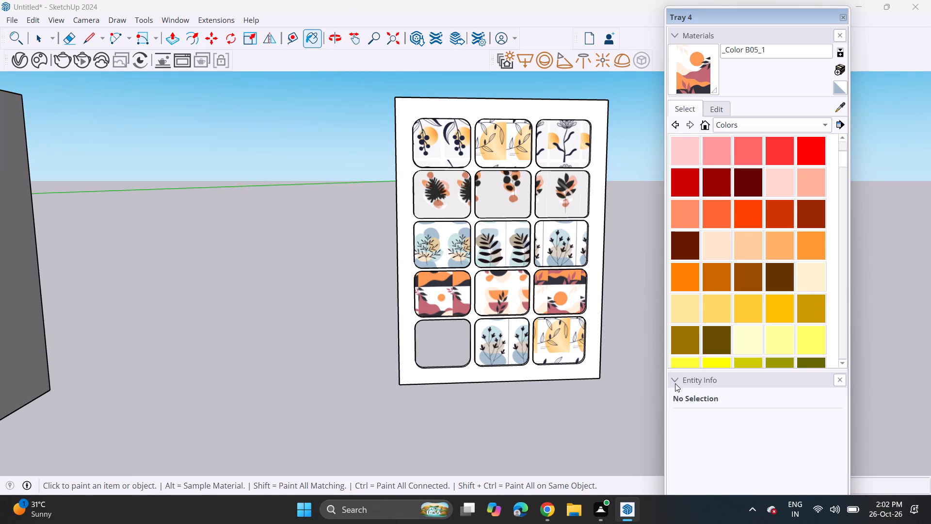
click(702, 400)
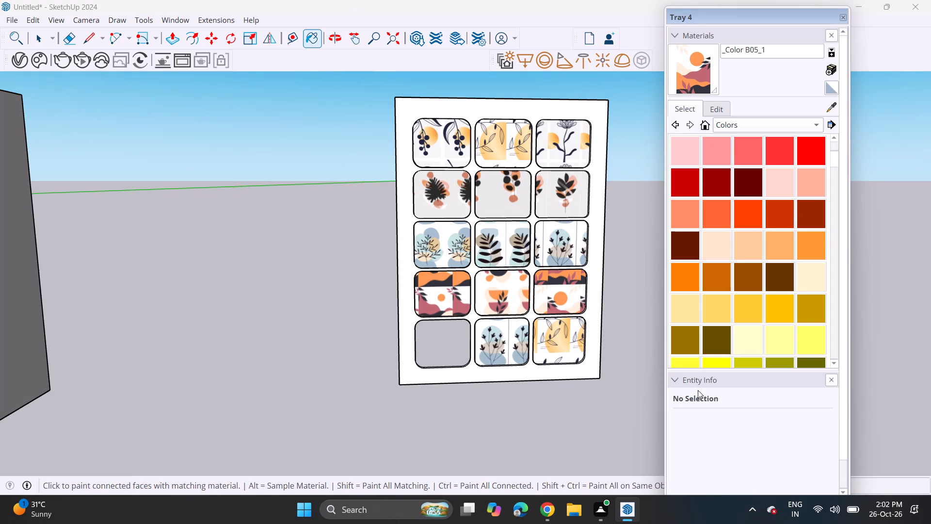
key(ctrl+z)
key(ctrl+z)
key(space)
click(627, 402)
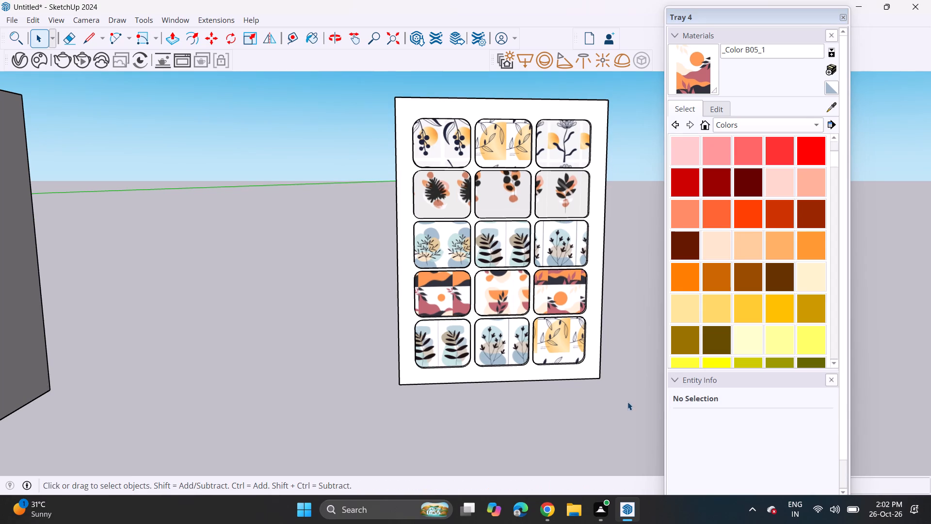
Select the entire wall panel with its printed recesses and make it a group.
click(441, 345)
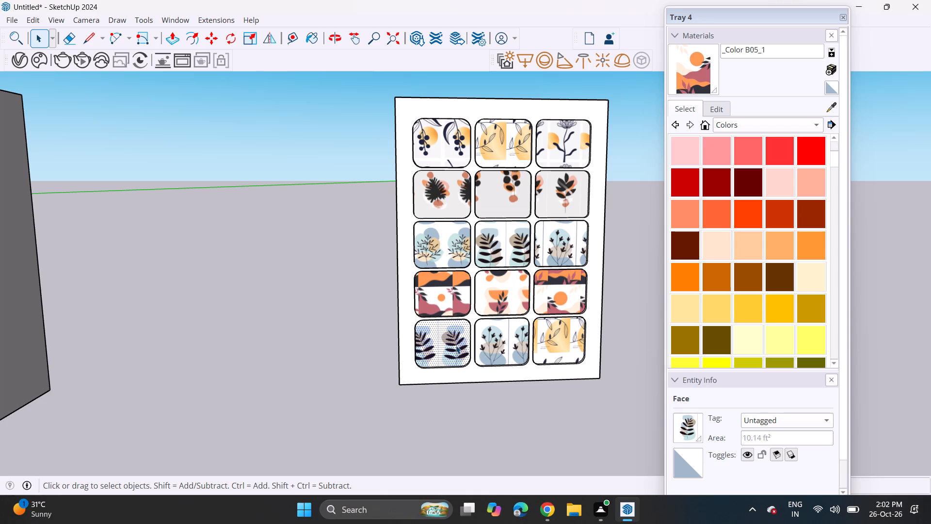
click(339, 398)
scroll(447, 353, down, 5)
scroll(447, 353, up, 1)
scroll(478, 299, down, 6)
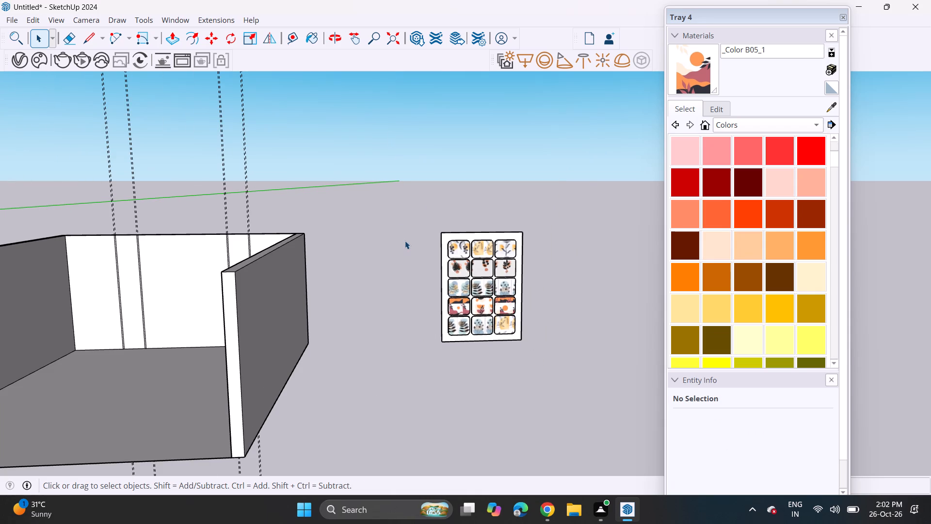
drag(418, 206, 558, 392)
right_click(464, 295)
click(492, 127)
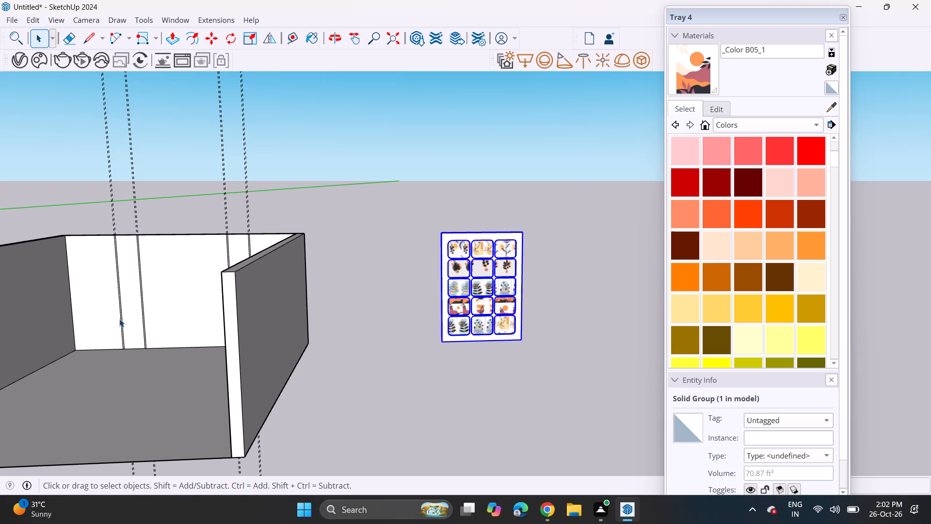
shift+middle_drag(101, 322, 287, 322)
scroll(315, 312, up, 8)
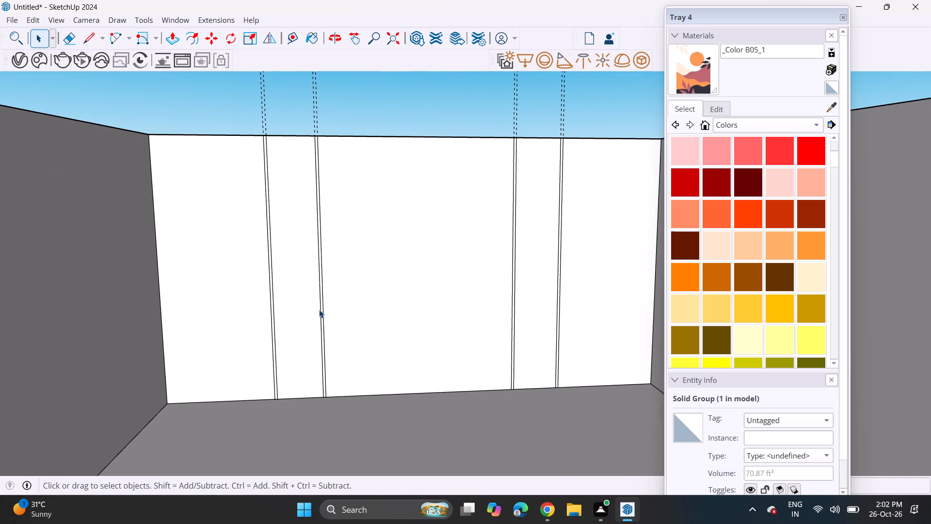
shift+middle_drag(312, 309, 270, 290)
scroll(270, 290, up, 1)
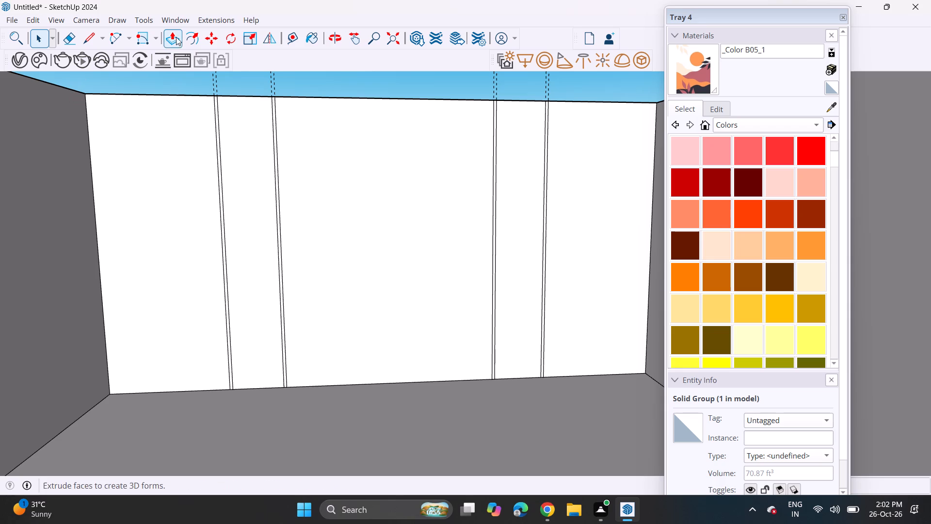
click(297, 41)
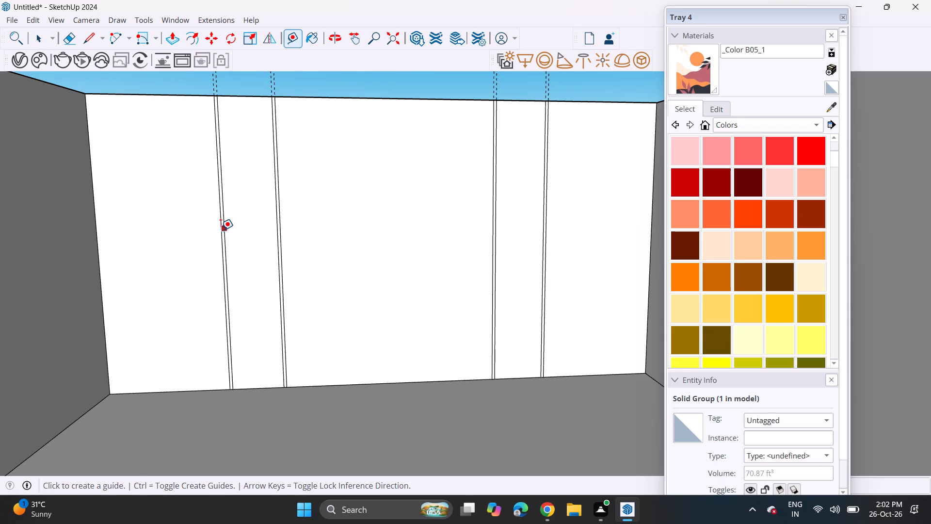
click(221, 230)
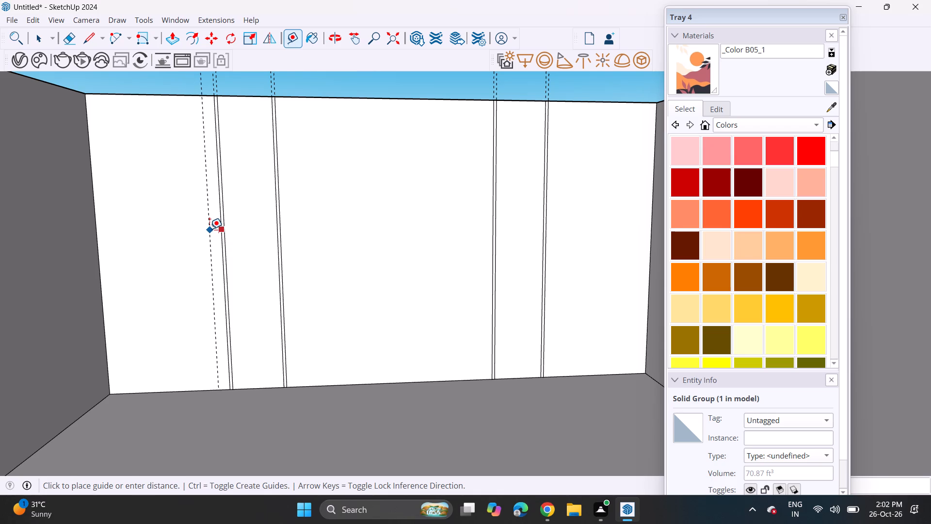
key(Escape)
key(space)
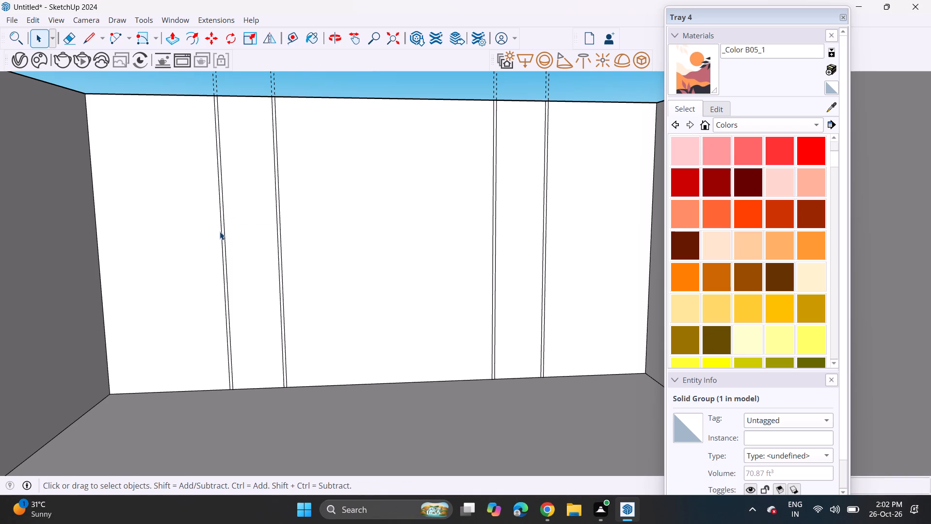
Delete the inner edge from each of the two left pairs of vertical lines on the room's back wall.
click(225, 239)
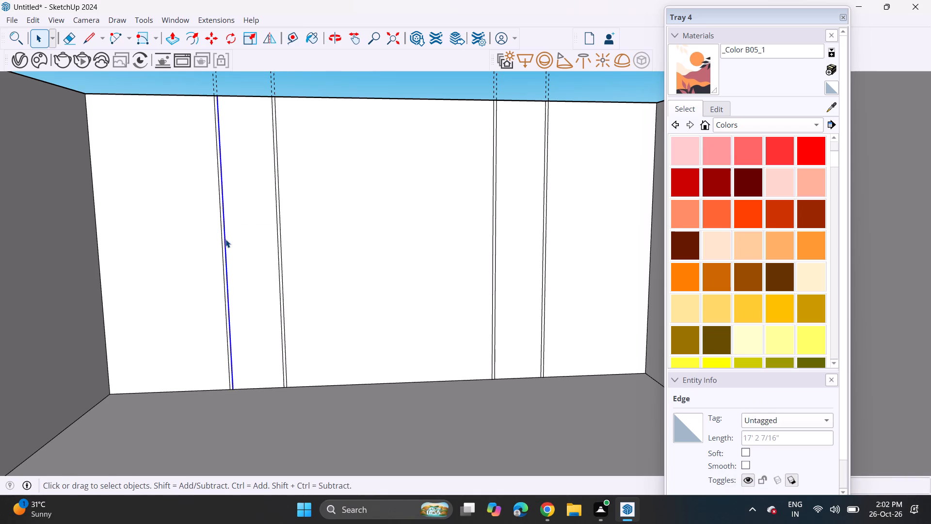
key(Delete)
click(277, 244)
key(Delete)
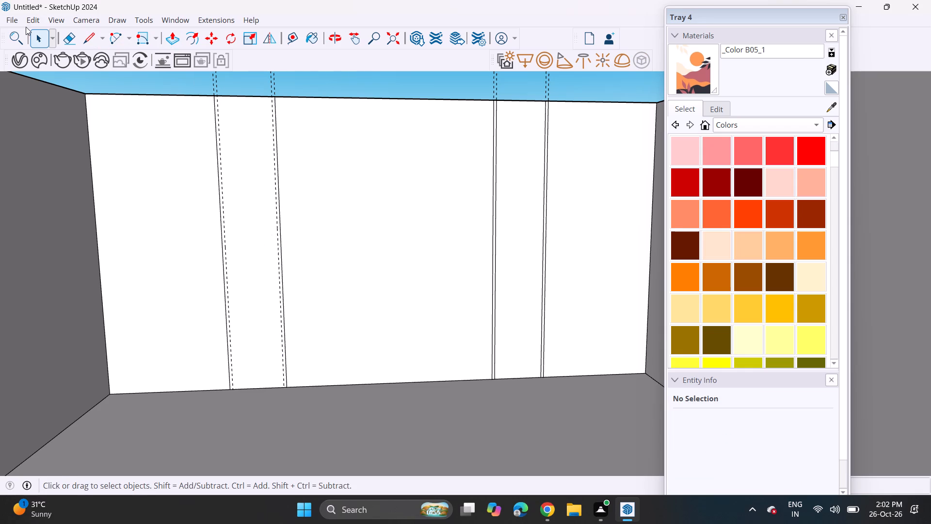
Erase the dashed guide lines running along the vertical edges of the room's back wall.
click(64, 37)
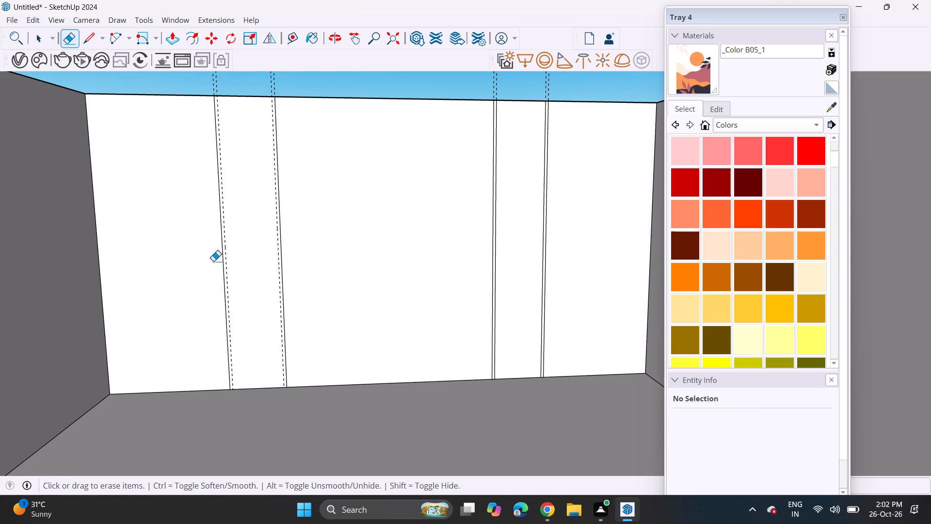
middle_drag(213, 261, 210, 311)
drag(200, 113, 240, 121)
drag(247, 119, 299, 125)
drag(394, 142, 453, 142)
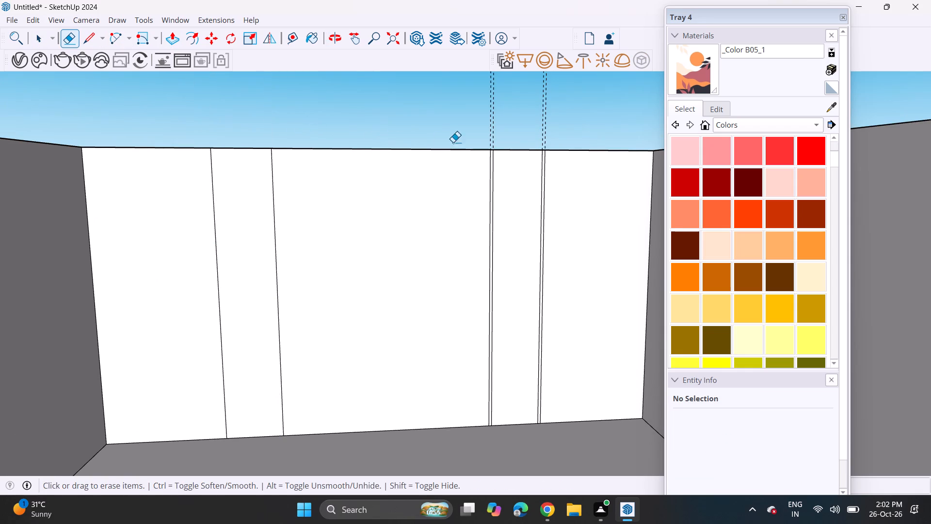
drag(453, 142, 491, 135)
drag(480, 119, 529, 122)
drag(552, 121, 598, 115)
drag(535, 120, 566, 123)
Erase the inner edge from each of the two right-hand pairs of vertical lines on the back wall.
scroll(521, 178, up, 2)
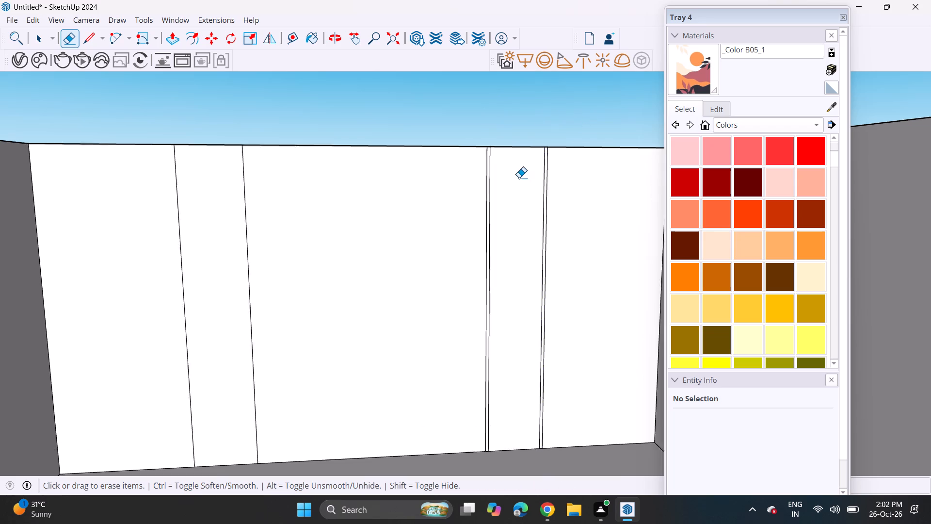
scroll(519, 178, up, 4)
click(469, 208)
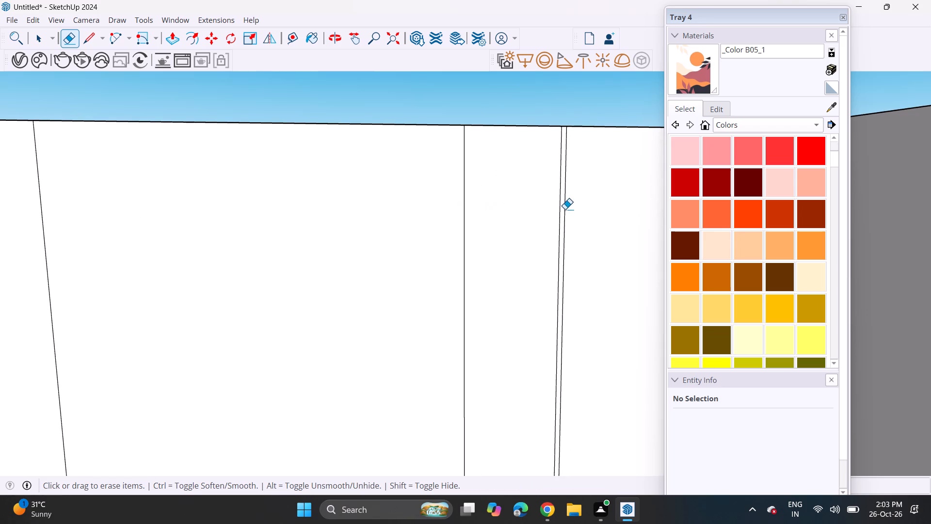
click(561, 212)
scroll(448, 195, down, 5)
scroll(359, 213, down, 4)
scroll(354, 216, up, 1)
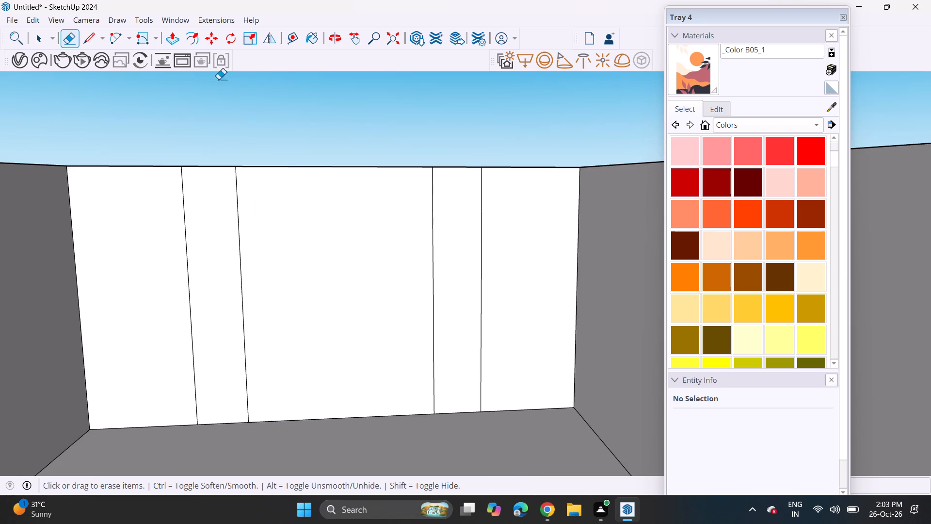
Offset the outline of the back wall's left narrow strip inward and repeat the same offset on the right narrow strip.
click(185, 41)
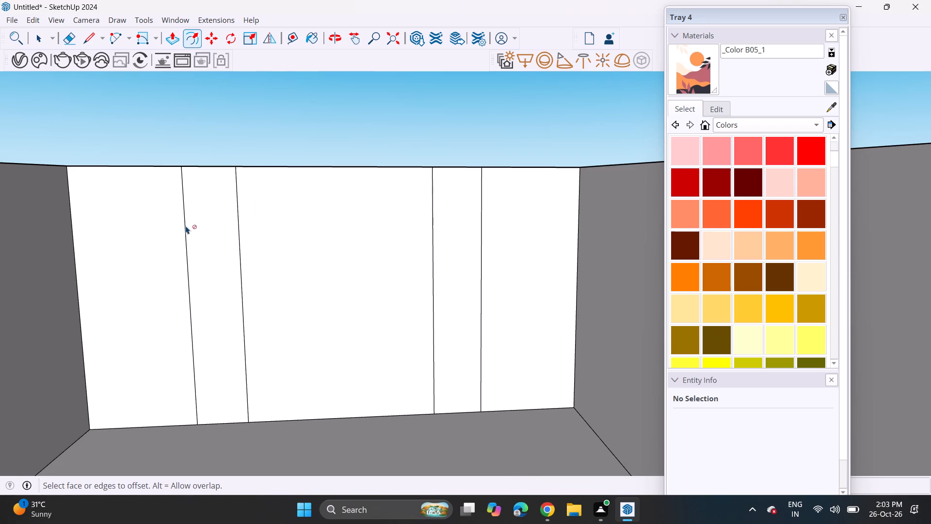
click(192, 232)
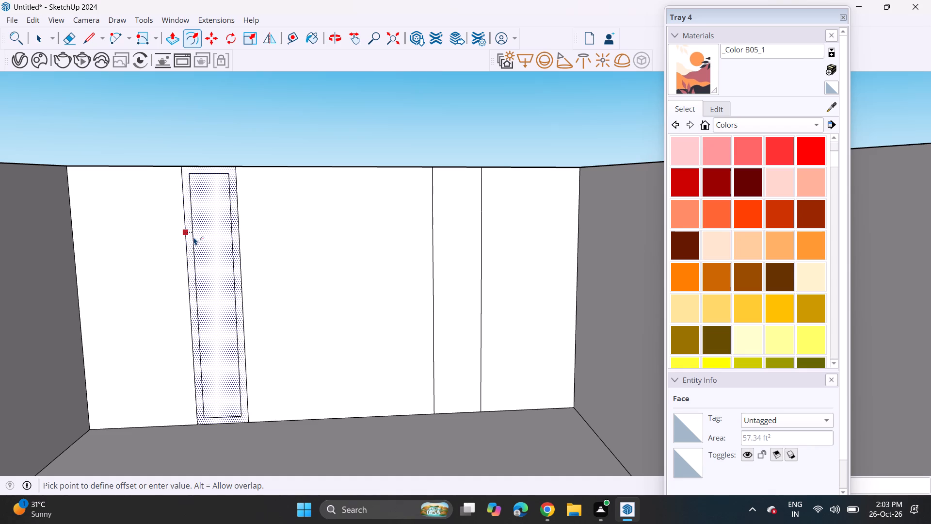
click(193, 237)
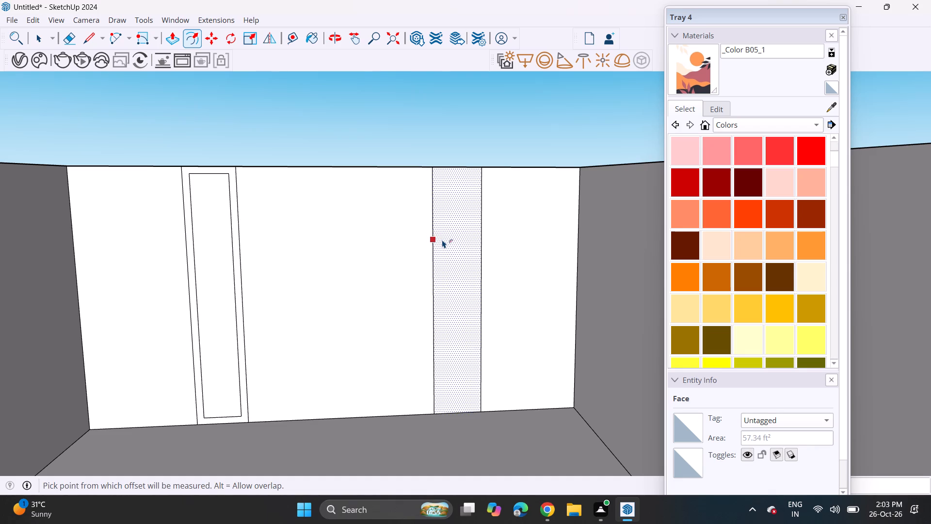
double_click(442, 240)
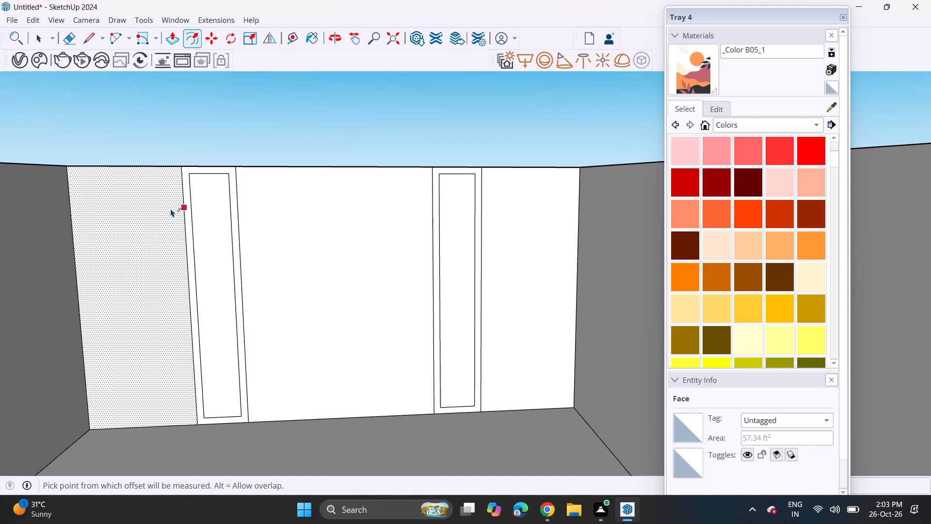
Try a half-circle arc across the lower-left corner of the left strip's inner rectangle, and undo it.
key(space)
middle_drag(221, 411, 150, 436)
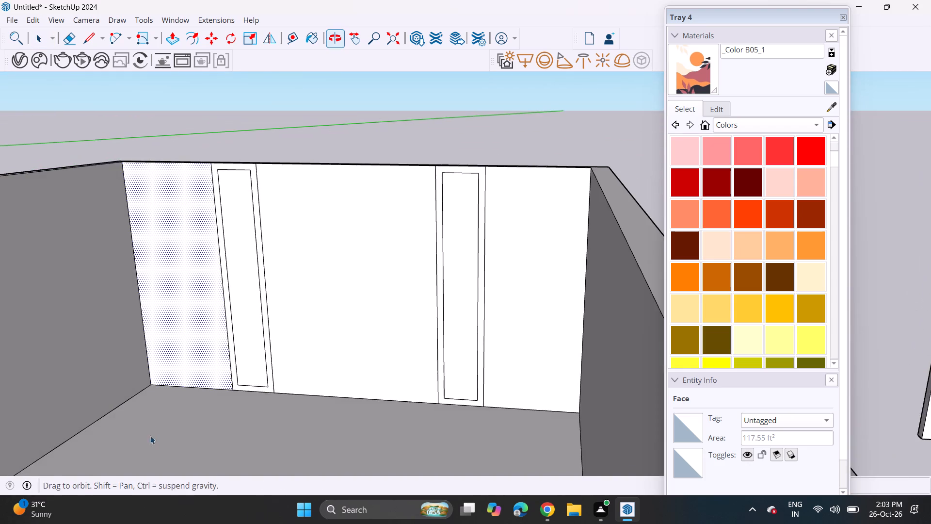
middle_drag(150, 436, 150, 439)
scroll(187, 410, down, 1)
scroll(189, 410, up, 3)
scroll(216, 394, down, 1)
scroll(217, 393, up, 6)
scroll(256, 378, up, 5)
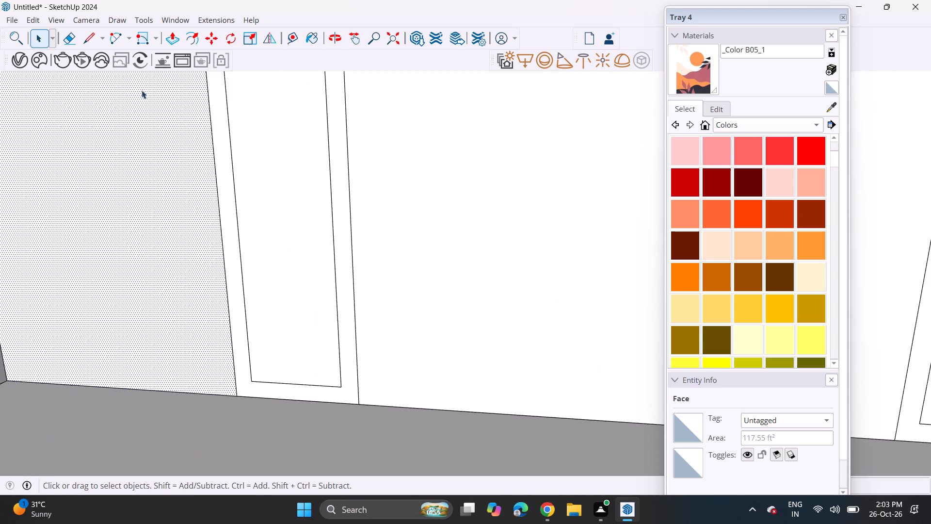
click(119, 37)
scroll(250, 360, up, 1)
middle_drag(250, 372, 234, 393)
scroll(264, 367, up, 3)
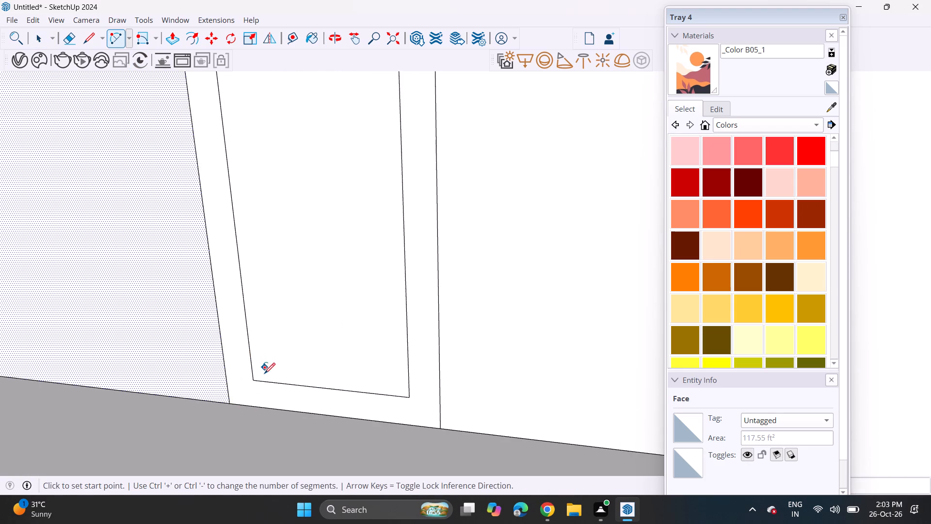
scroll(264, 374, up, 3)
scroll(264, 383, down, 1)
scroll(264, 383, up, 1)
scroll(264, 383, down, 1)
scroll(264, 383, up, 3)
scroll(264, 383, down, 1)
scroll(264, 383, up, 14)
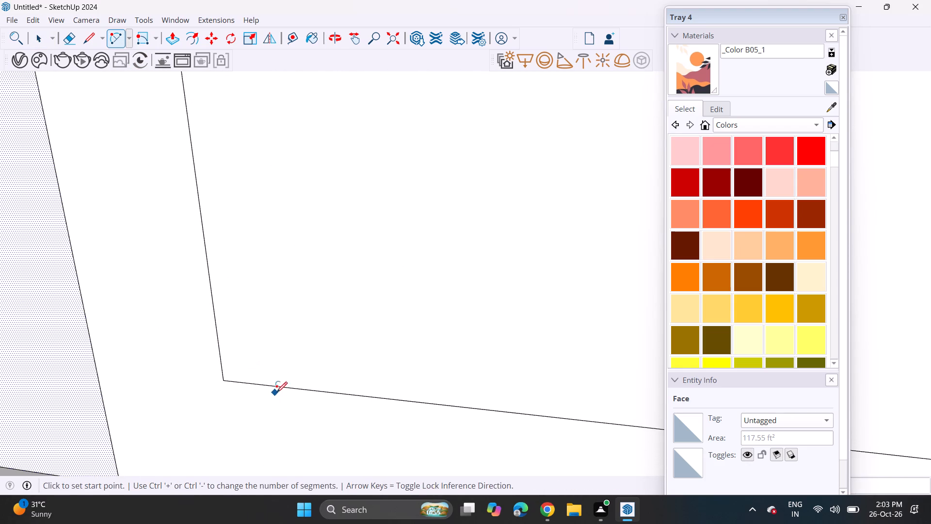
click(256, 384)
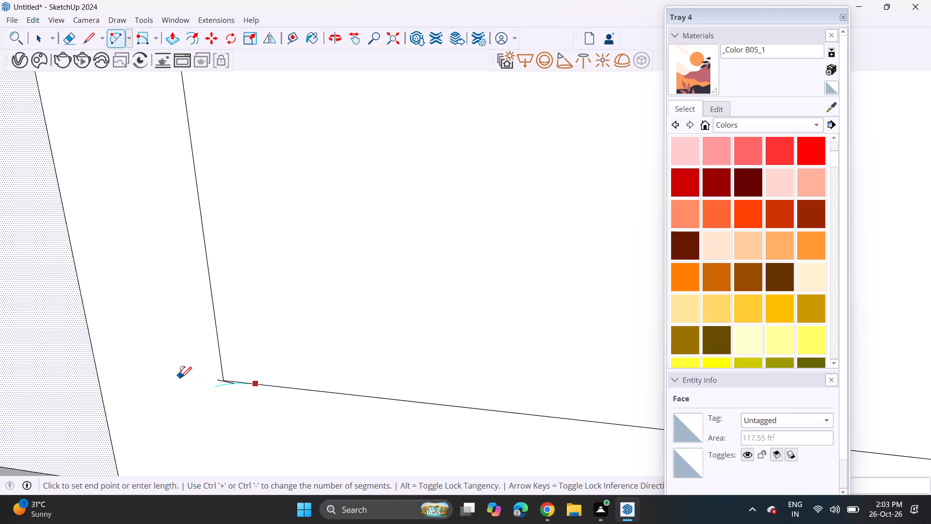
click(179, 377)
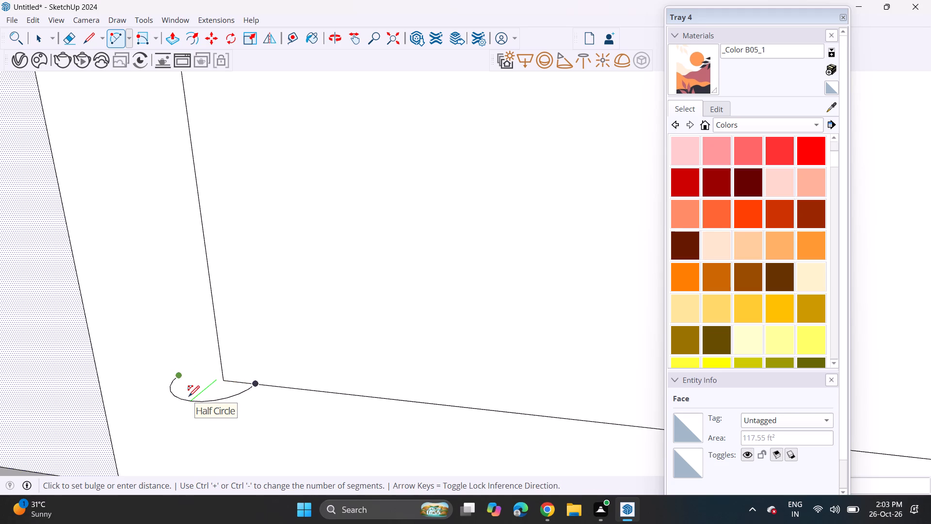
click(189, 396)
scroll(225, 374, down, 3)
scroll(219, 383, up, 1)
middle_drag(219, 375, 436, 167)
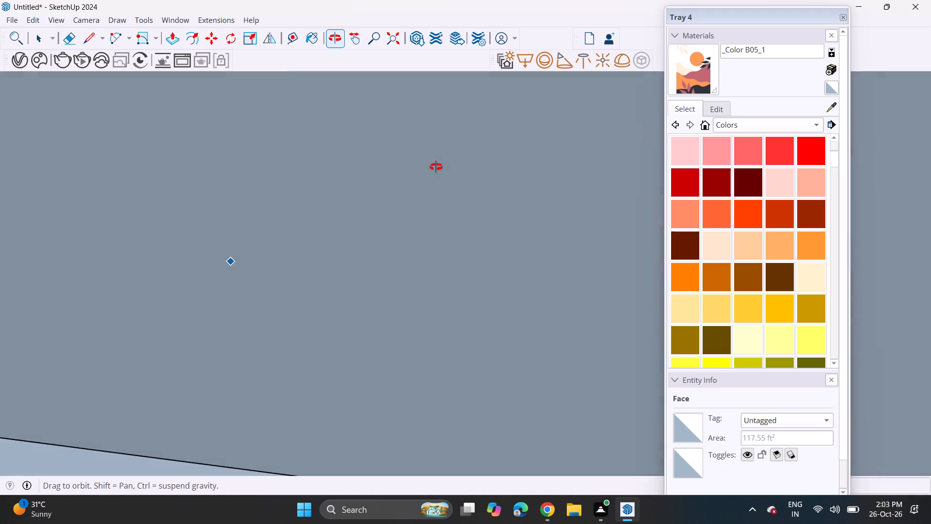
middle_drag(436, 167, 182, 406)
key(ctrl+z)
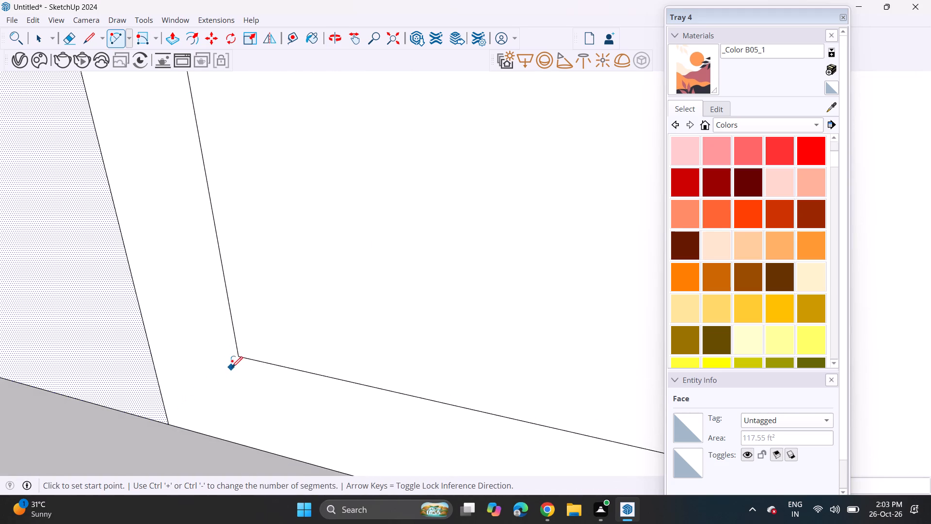
Draw an arc bulging along the green axis at the left strip's inner lower-left corner and close it with a line into a profile face.
scroll(232, 367, up, 5)
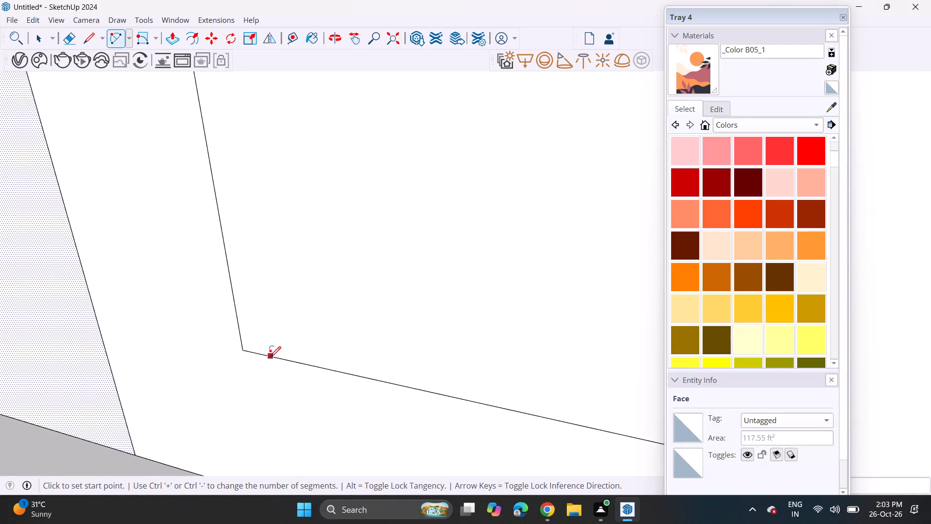
click(270, 357)
key(Escape)
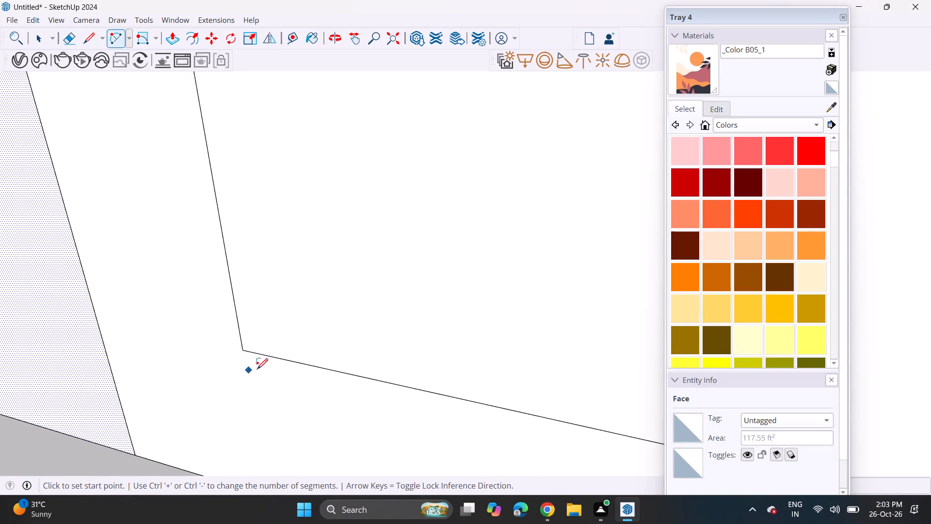
click(294, 363)
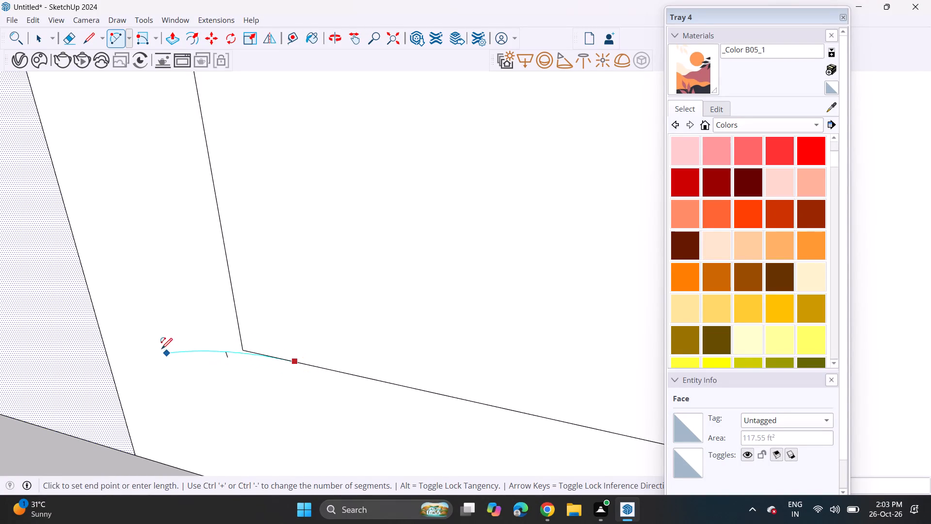
click(165, 332)
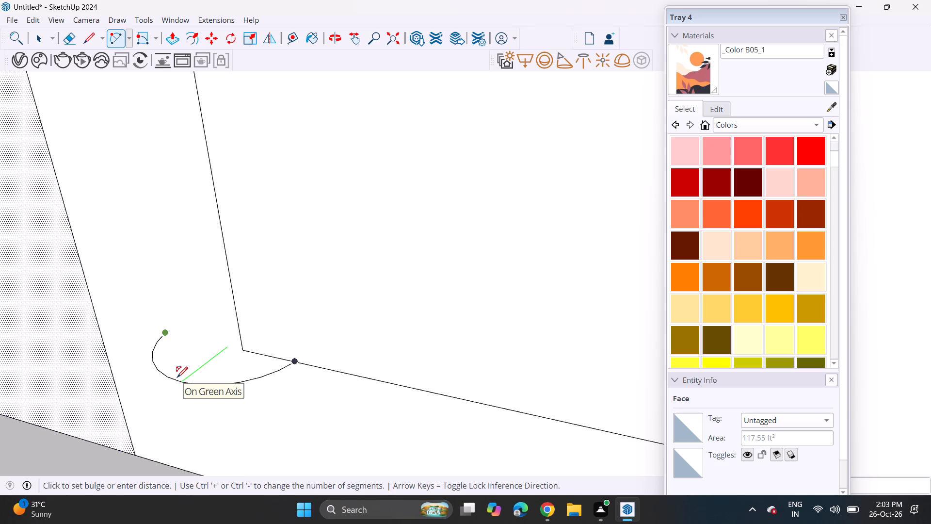
click(177, 377)
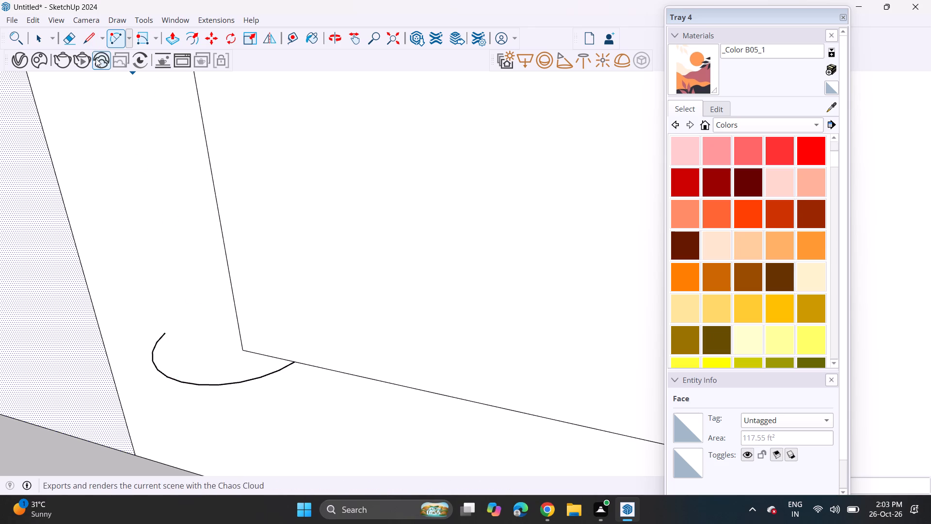
click(82, 39)
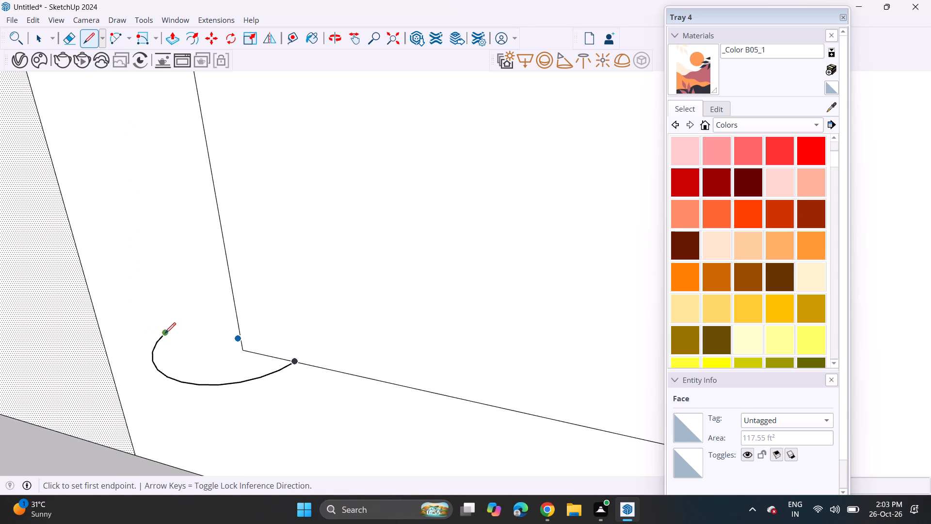
click(165, 333)
click(242, 355)
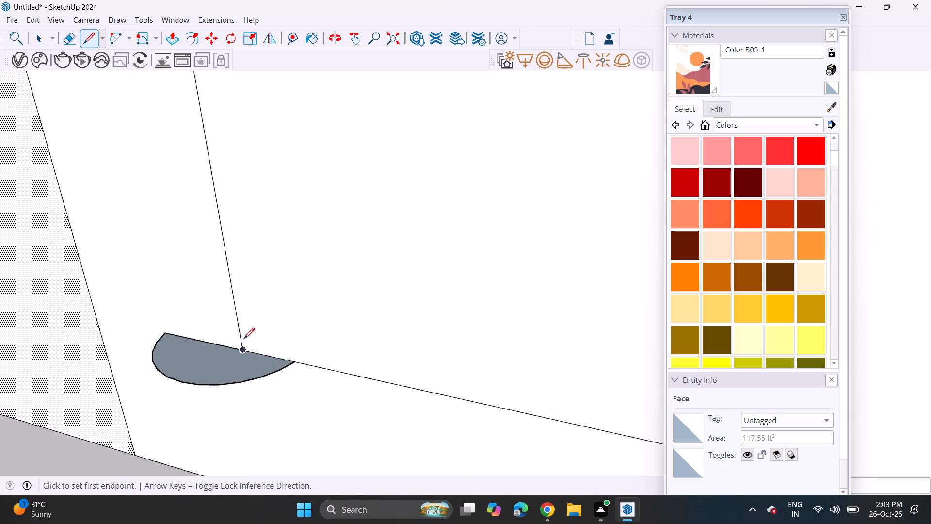
Sweep the rounded profile with Follow Me around the inner rectangle of the back wall's left strip to form a frame moulding.
click(143, 19)
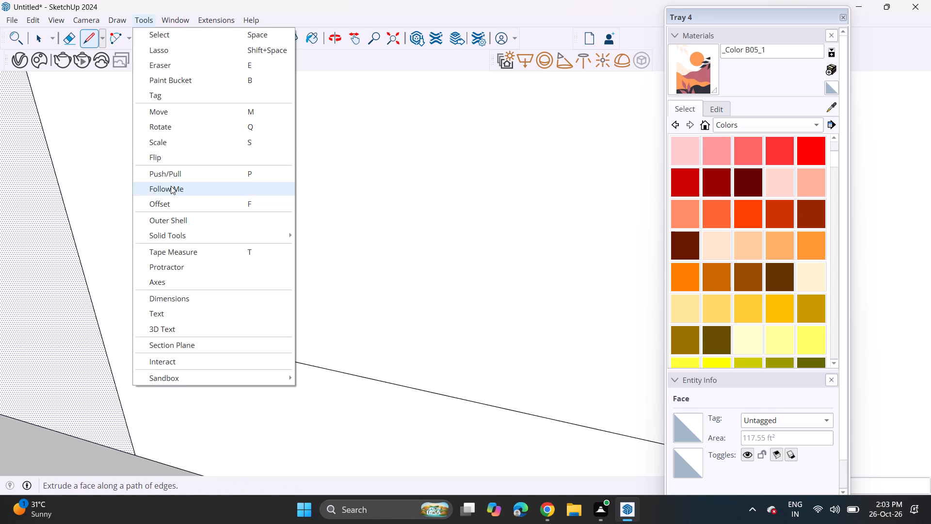
click(171, 186)
click(211, 367)
scroll(221, 278, down, 8)
scroll(221, 278, up, 1)
scroll(221, 278, down, 18)
key(ctrl+z)
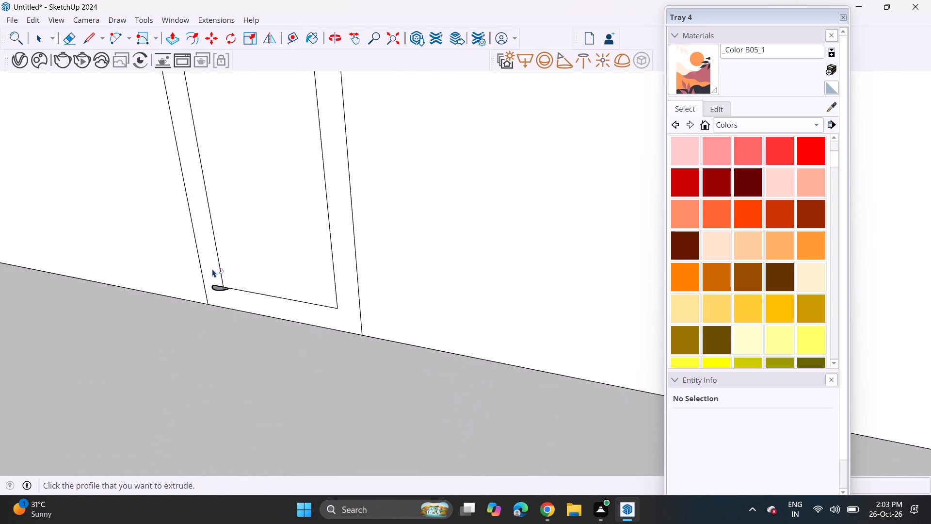
click(219, 290)
scroll(232, 177, down, 7)
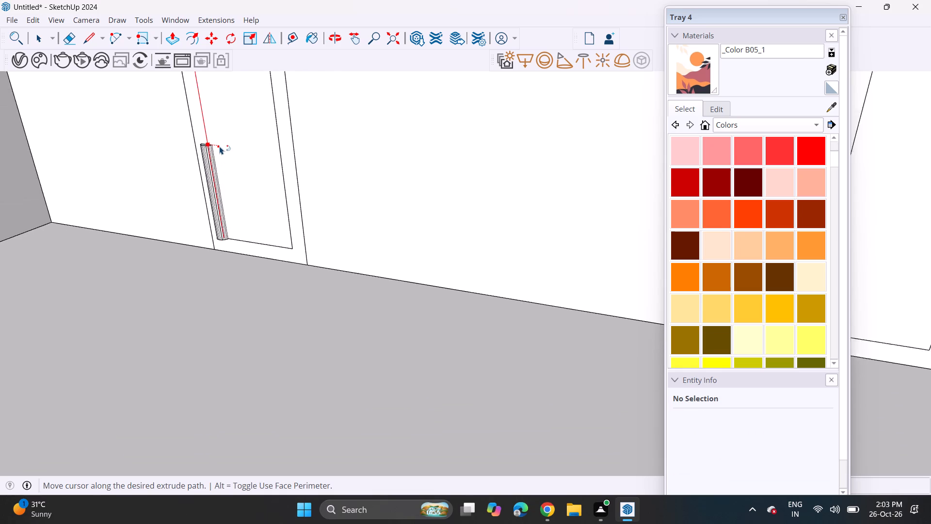
middle_drag(220, 146, 311, 318)
scroll(311, 258, down, 7)
scroll(308, 256, up, 1)
scroll(294, 187, down, 2)
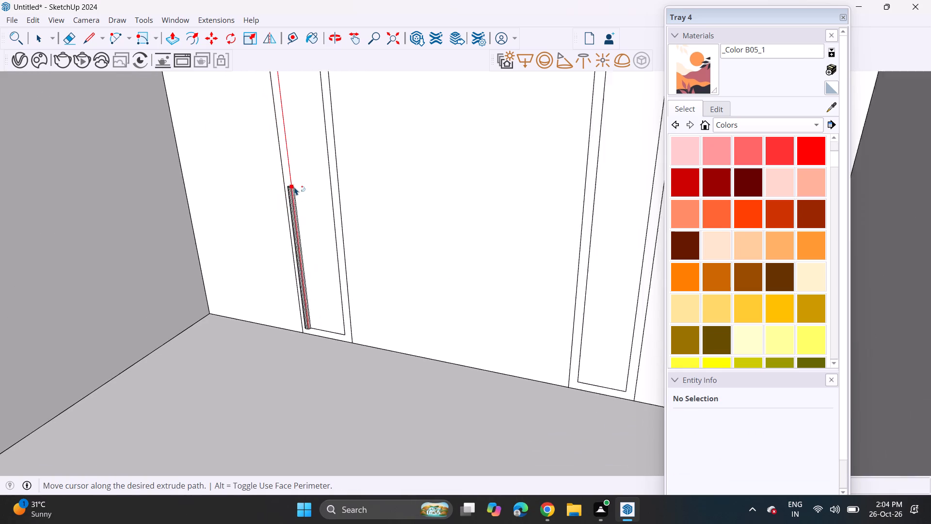
scroll(294, 187, down, 7)
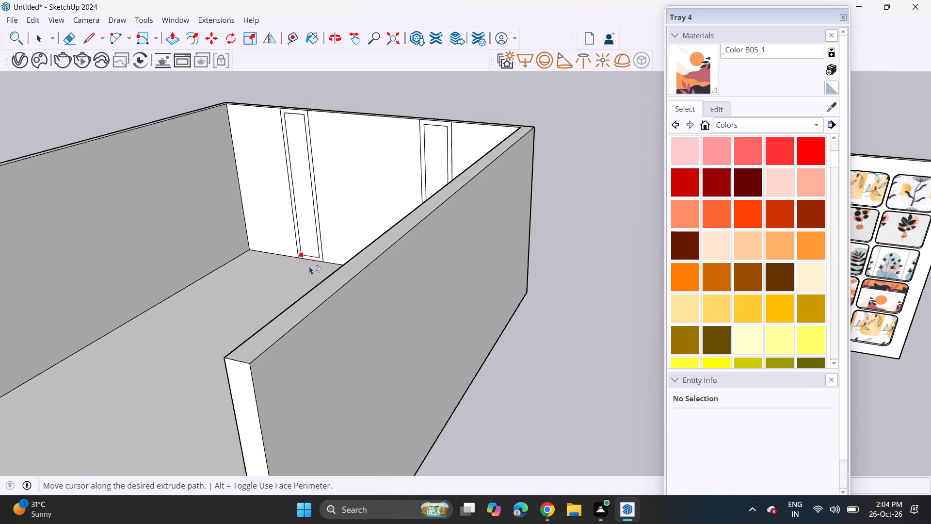
scroll(301, 251, up, 16)
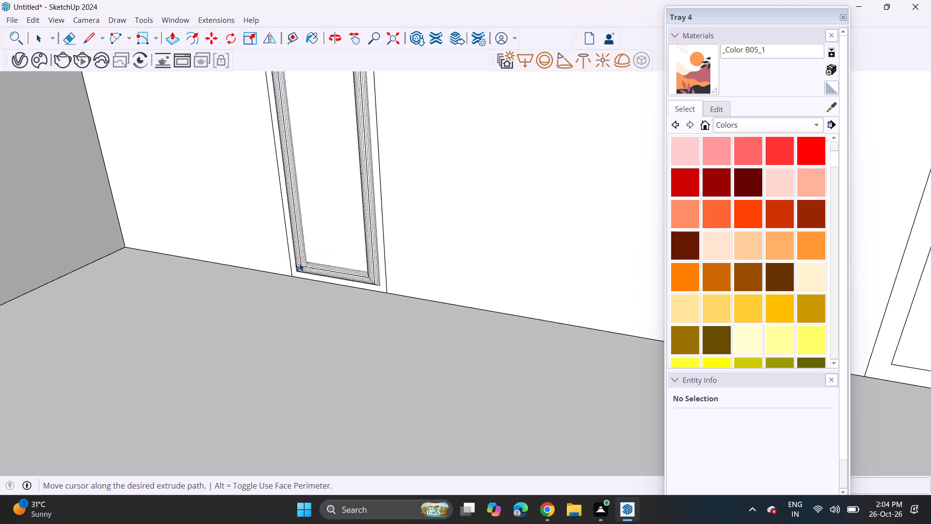
scroll(300, 263, up, 3)
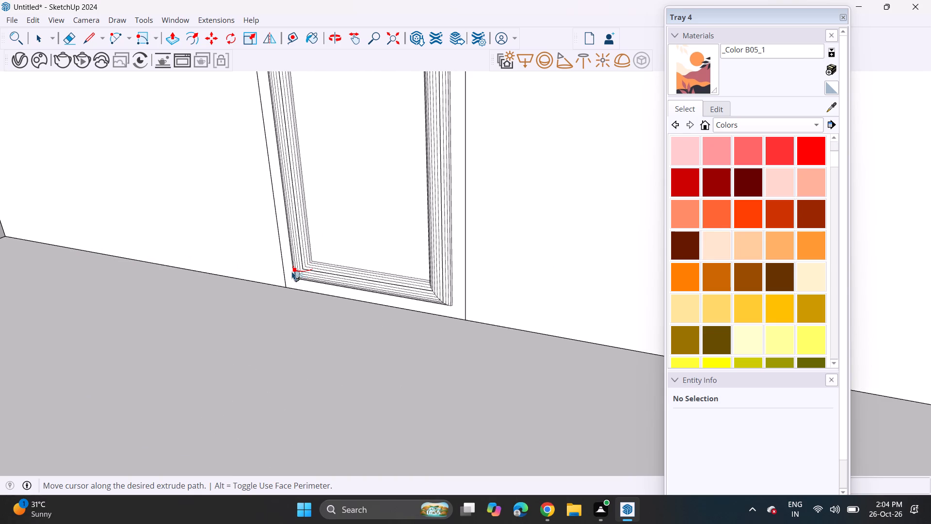
middle_drag(293, 269, 448, 202)
scroll(354, 281, up, 2)
scroll(352, 283, down, 3)
scroll(349, 285, up, 2)
scroll(321, 299, down, 1)
scroll(321, 299, up, 3)
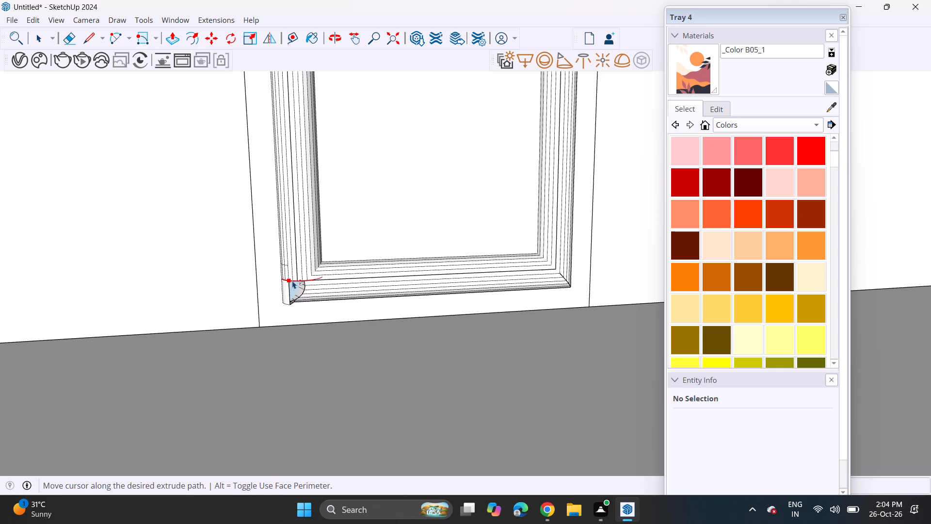
click(311, 296)
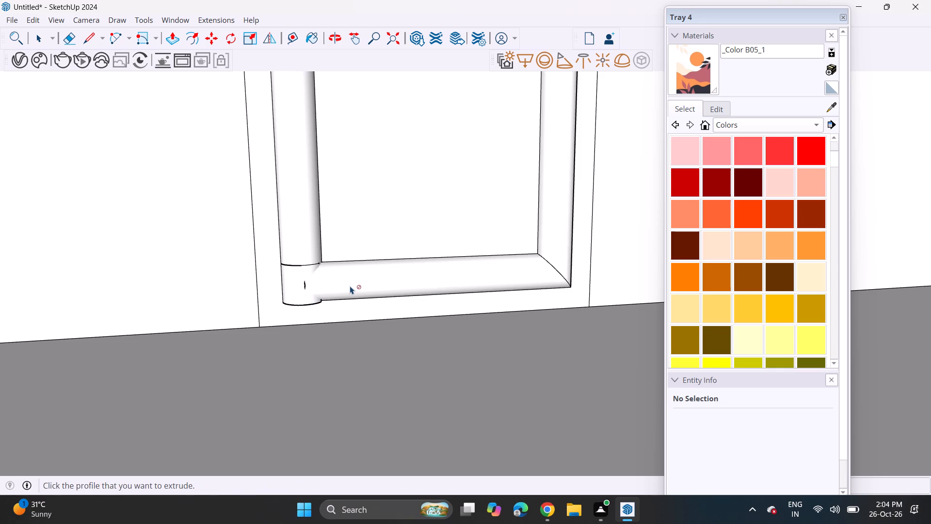
Examine the lower-left corner of the swept frame moulding on the left strip.
middle_drag(350, 285, 294, 253)
scroll(281, 233, down, 2)
scroll(281, 233, up, 1)
scroll(281, 233, down, 4)
scroll(281, 248, up, 1)
scroll(281, 248, down, 1)
scroll(281, 248, up, 1)
scroll(281, 248, down, 5)
scroll(290, 235, up, 1)
scroll(291, 235, down, 5)
scroll(292, 241, up, 1)
scroll(293, 243, down, 1)
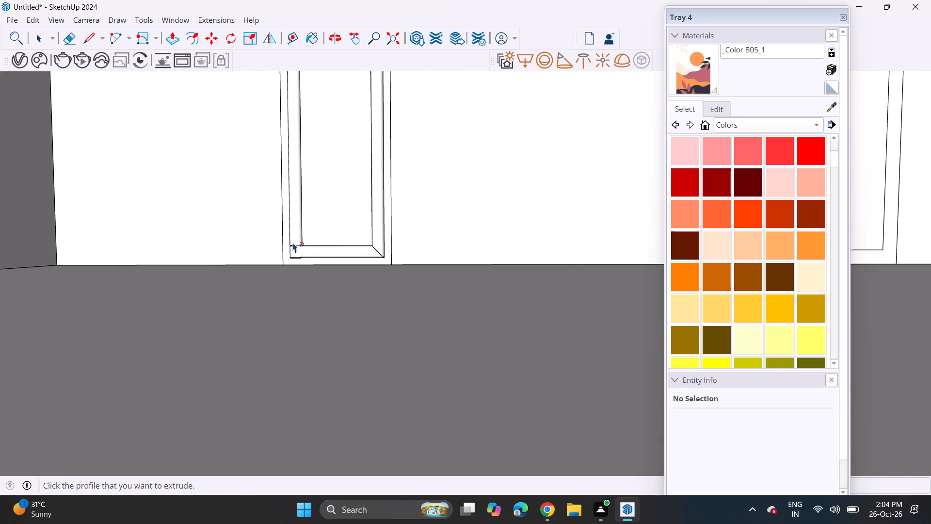
scroll(320, 178, up, 1)
scroll(318, 180, down, 6)
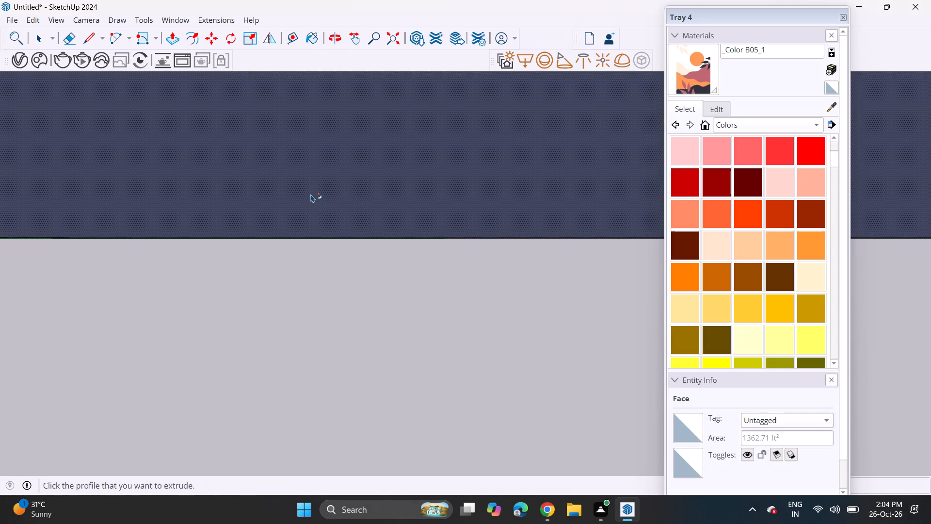
Undo the left strip's swept moulding, its arc profile and the inner offset rectangles, back to plain narrow strips on the back wall.
scroll(305, 194, down, 3)
scroll(305, 194, up, 1)
scroll(305, 194, down, 1)
scroll(305, 194, up, 1)
scroll(305, 194, down, 4)
scroll(305, 194, up, 1)
scroll(305, 194, down, 7)
key(ctrl+z)
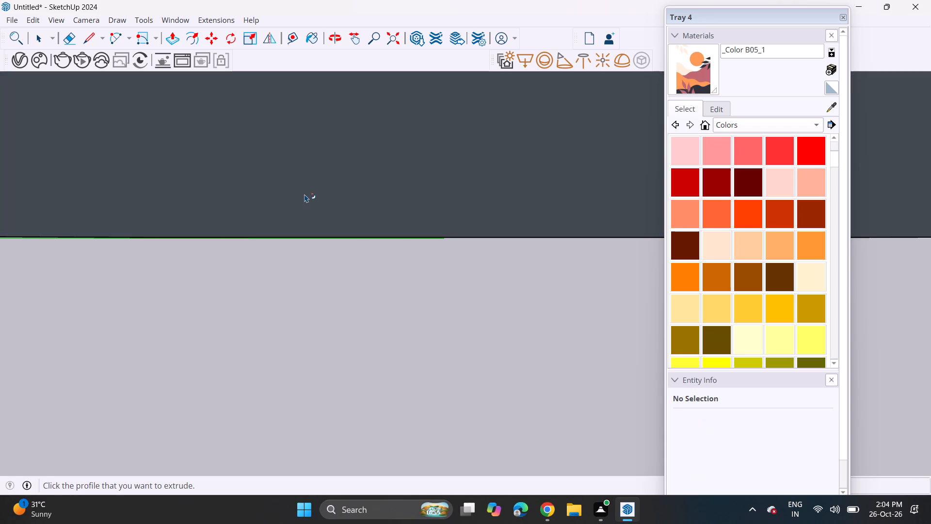
key(ctrl+z)
scroll(305, 194, down, 1)
middle_drag(305, 194, 309, 307)
scroll(298, 254, down, 20)
scroll(298, 254, down, 3)
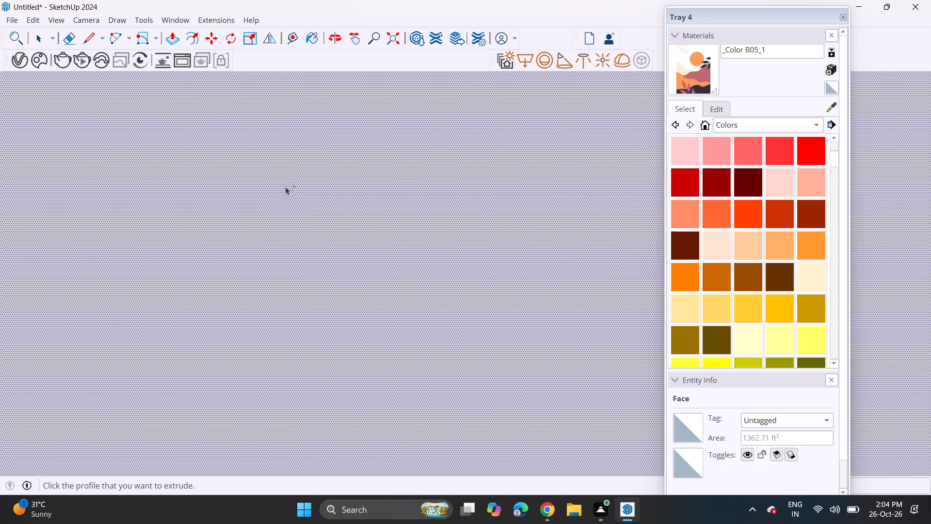
scroll(286, 186, down, 20)
scroll(286, 186, down, 8)
scroll(311, 164, up, 1)
shift+middle_drag(313, 164, 308, 328)
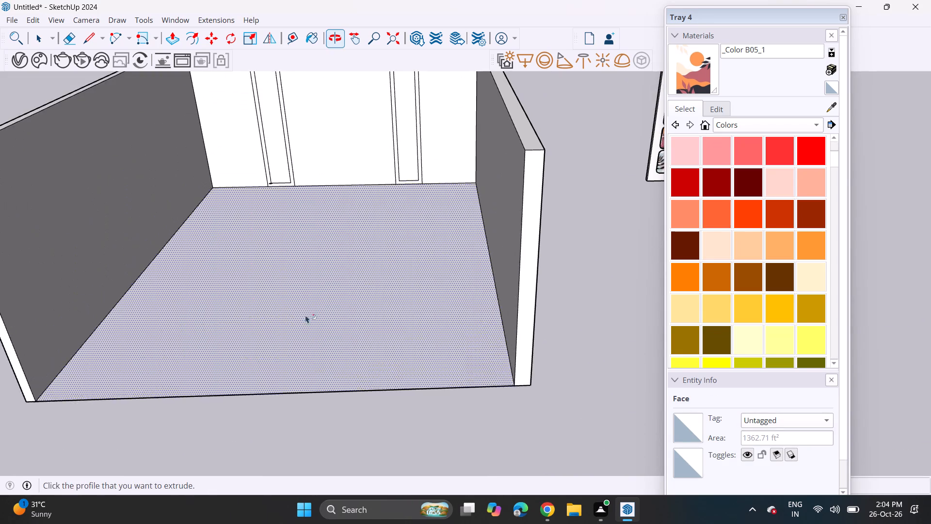
scroll(269, 168, up, 1)
middle_drag(270, 160, 279, 74)
scroll(279, 145, up, 12)
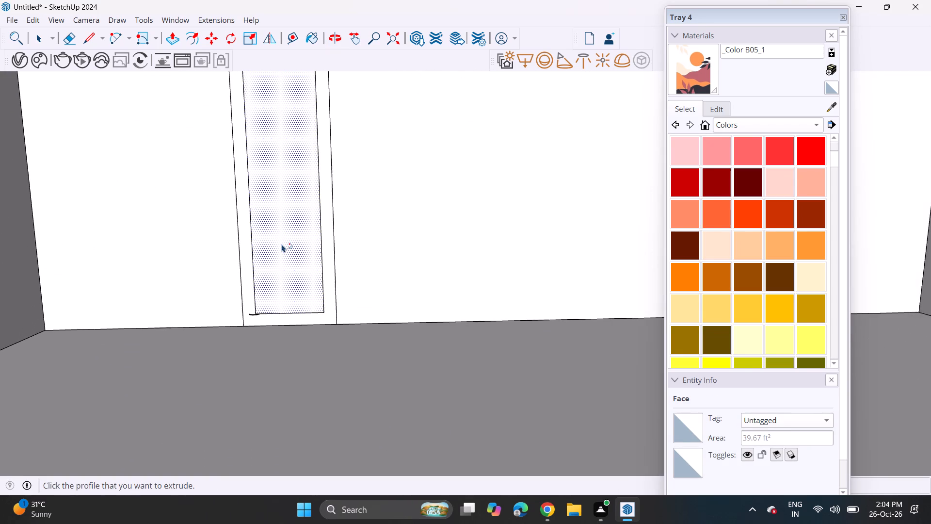
key(ctrl+z)
key(ctrl+z)
middle_drag(321, 283, 217, 307)
scroll(219, 307, down, 1)
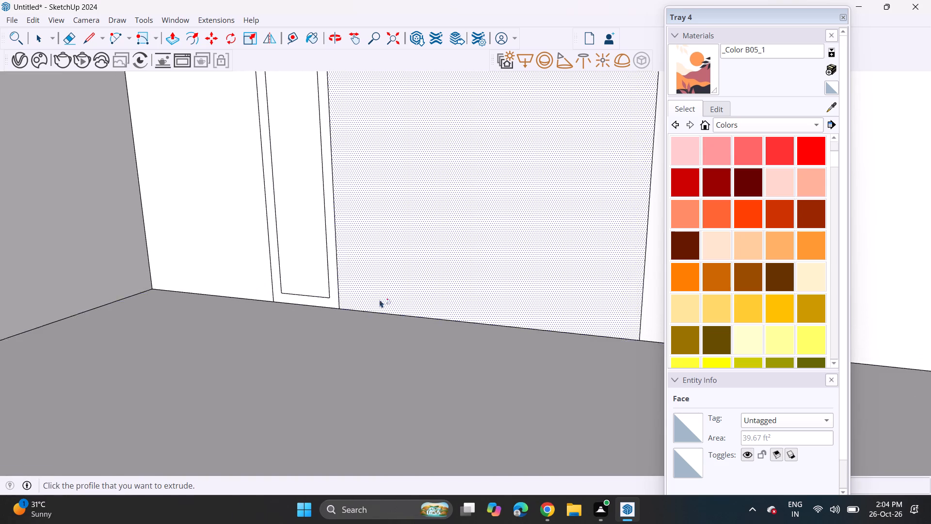
scroll(380, 299, down, 1)
scroll(368, 298, up, 1)
key(ctrl+z)
scroll(340, 291, up, 4)
Push/Pull the back wall's left narrow strip slightly outward and repeat the same extrusion on the right strip.
click(172, 34)
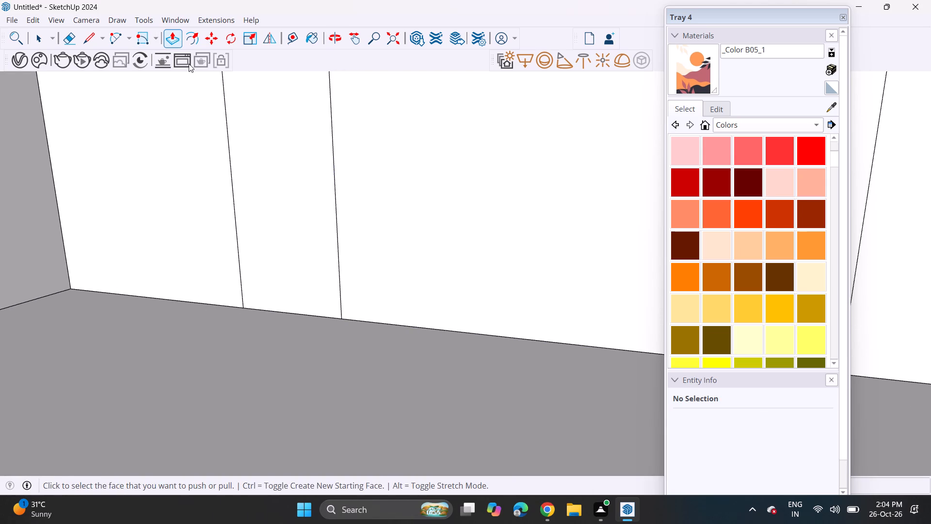
click(319, 247)
click(315, 253)
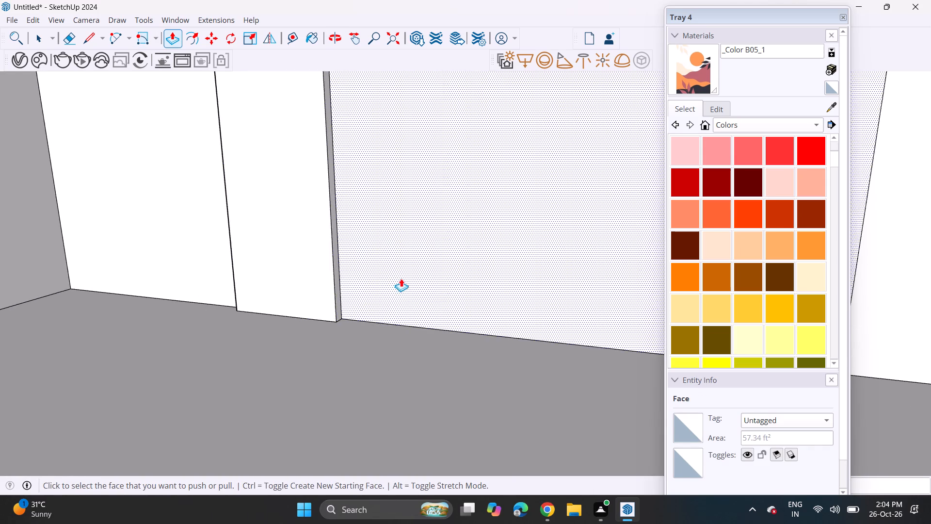
shift+middle_drag(397, 278, 122, 246)
shift+scroll(112, 244, up, 2)
scroll(106, 246, down, 3)
double_click(508, 296)
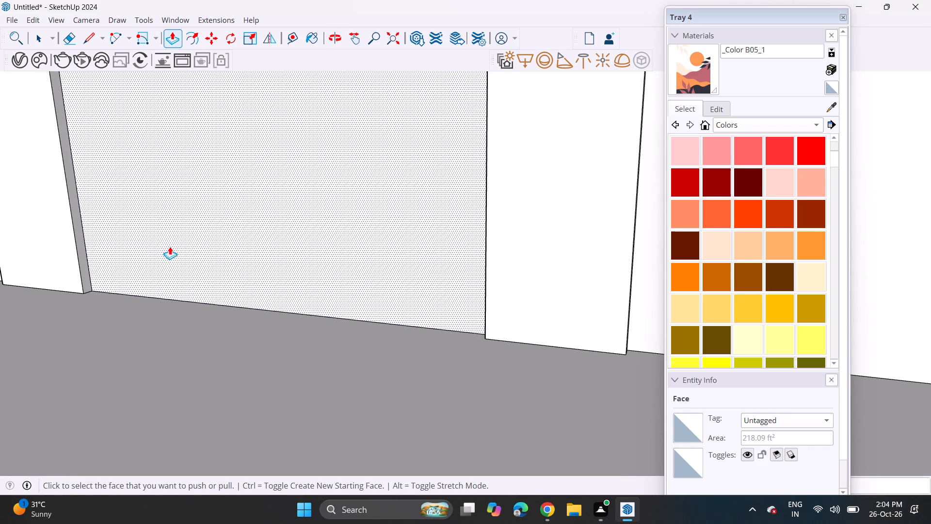
Offset the raised left strip's front outline inward to form an inner rectangle.
shift+middle_drag(141, 248, 499, 421)
shift+scroll(499, 420, down, 1)
click(185, 40)
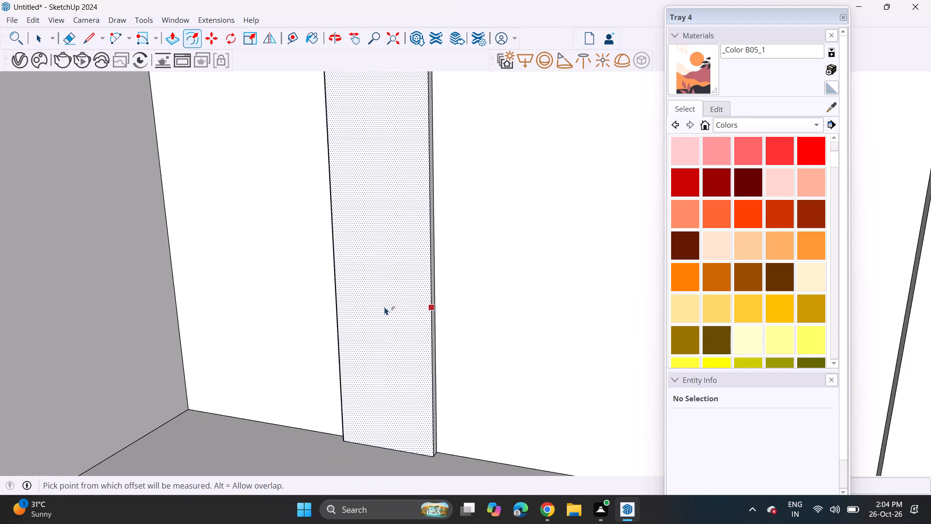
click(344, 282)
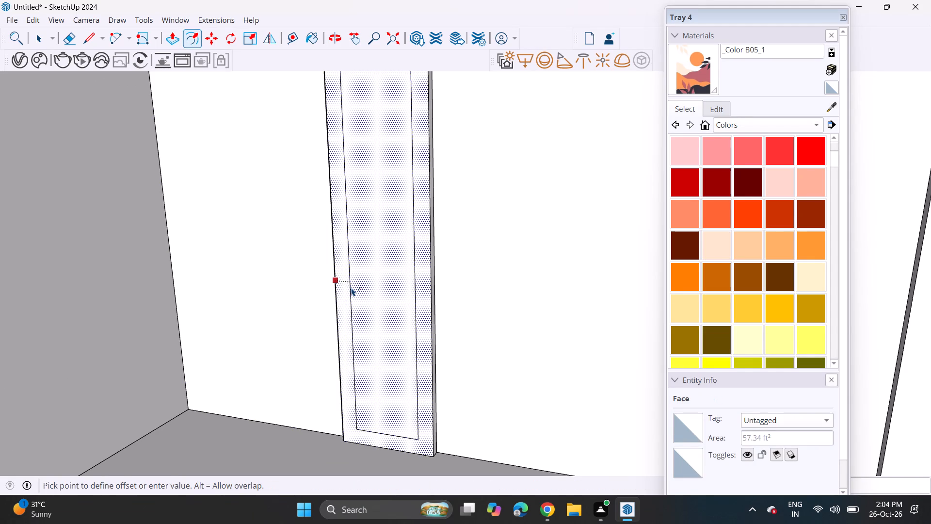
click(352, 288)
Draw an arc bulging along the green axis at the left strip's inner lower-left corner and close it with a line into a profile face.
shift+middle_drag(362, 342, 267, 197)
scroll(258, 266, up, 1)
middle_drag(274, 271, 289, 311)
scroll(280, 318, up, 1)
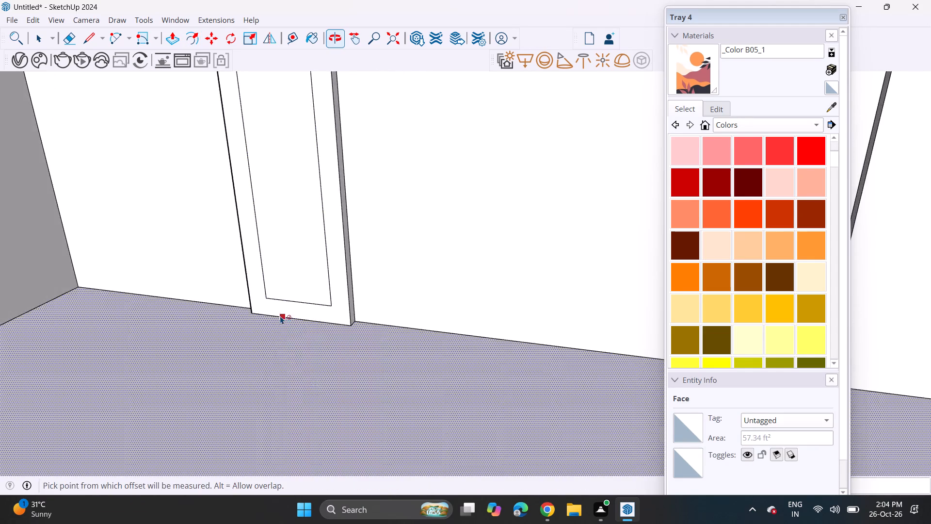
scroll(280, 316, up, 20)
scroll(280, 316, up, 1)
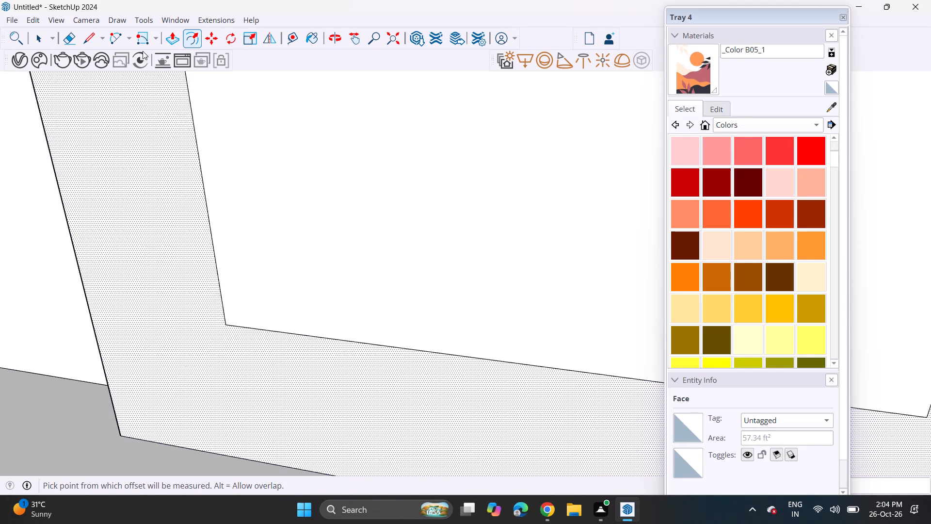
click(115, 44)
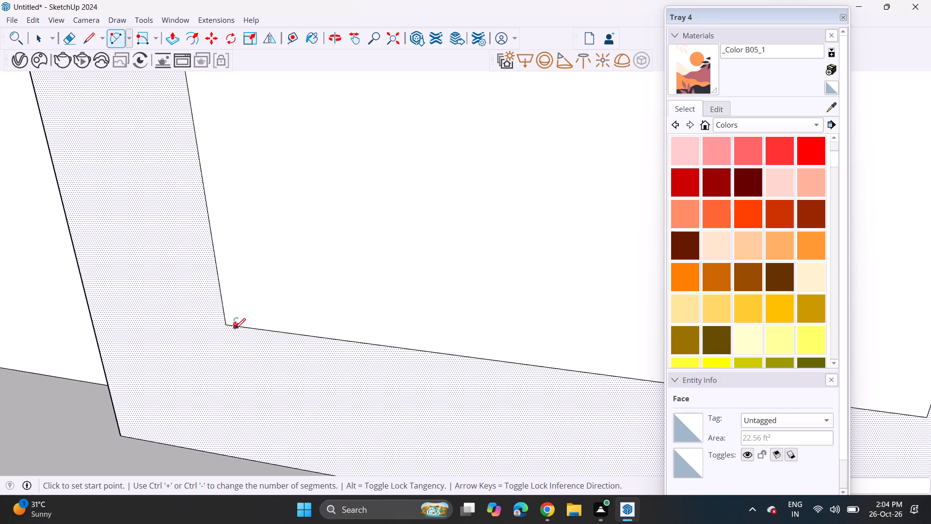
click(238, 329)
middle_drag(219, 328, 262, 324)
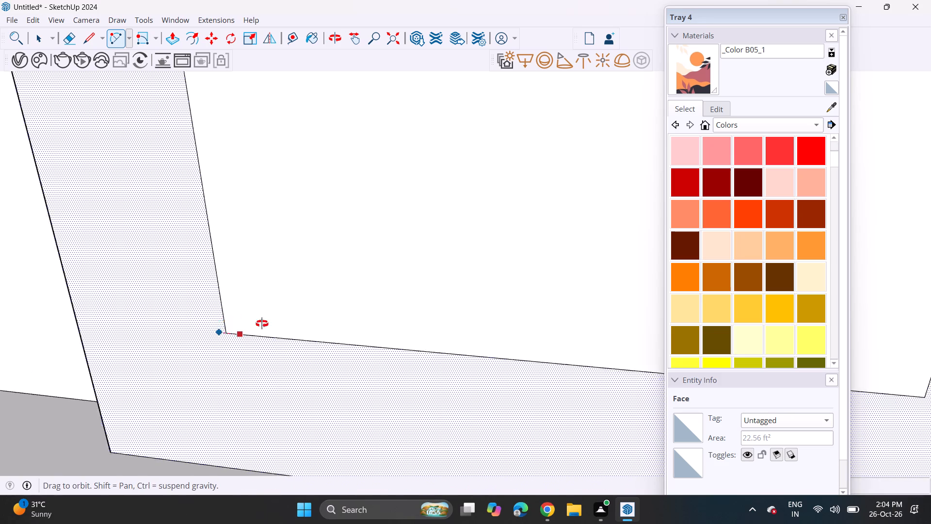
middle_drag(262, 324, 283, 382)
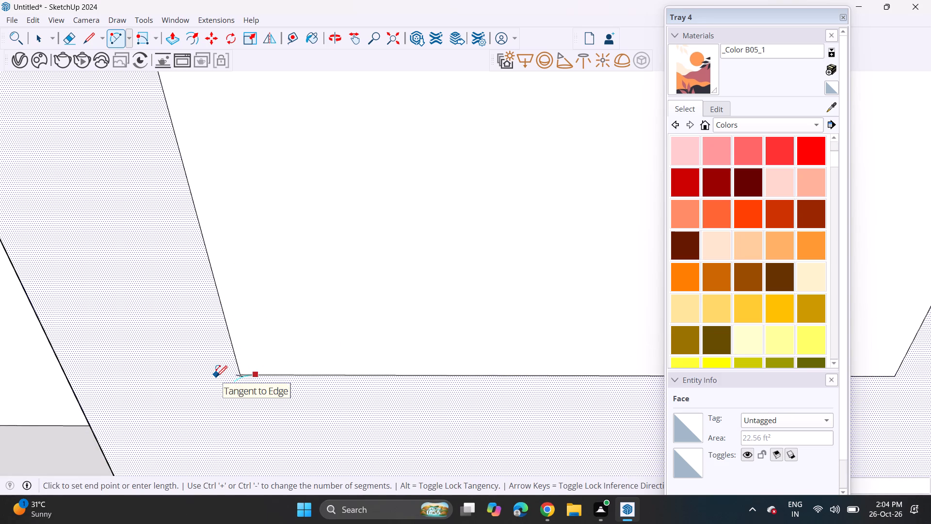
click(216, 377)
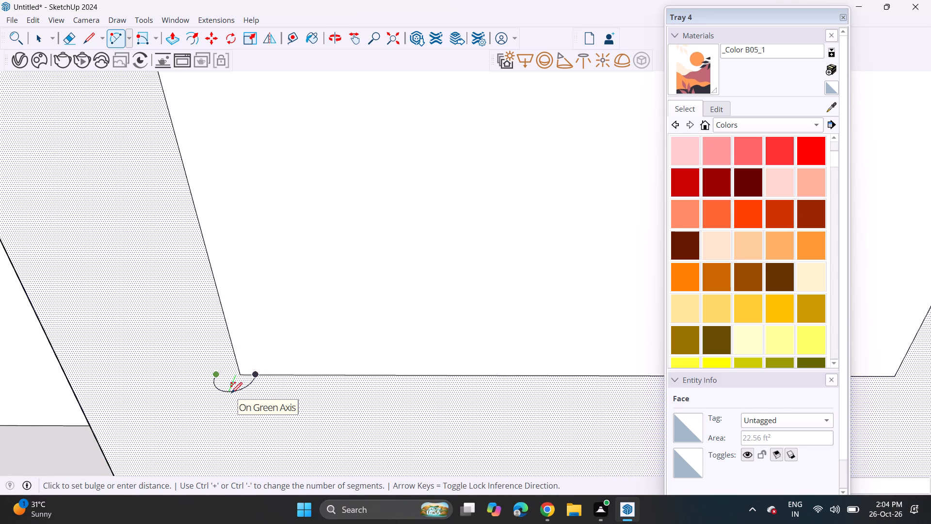
click(232, 393)
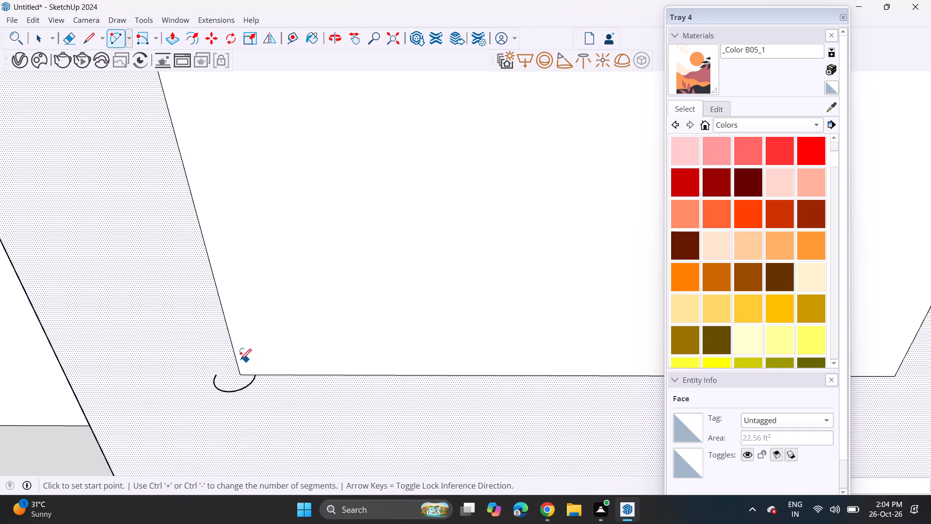
click(92, 41)
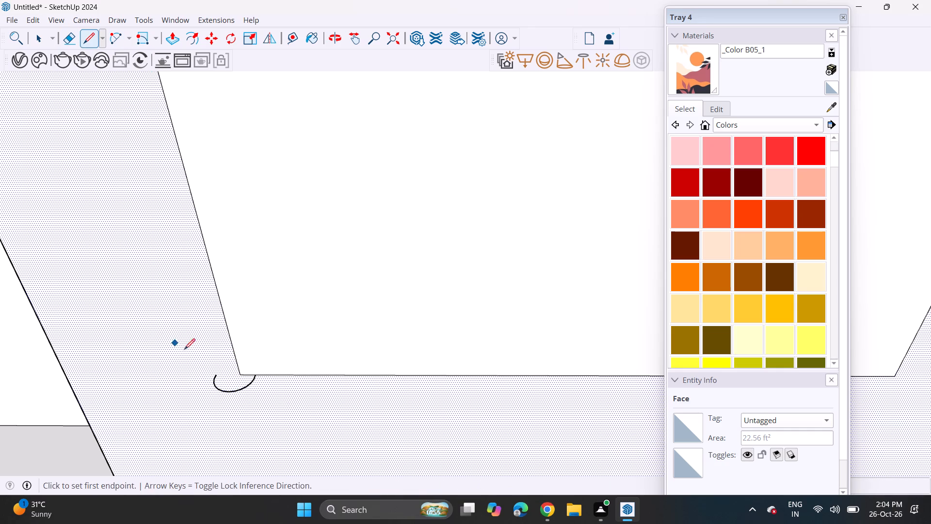
click(240, 377)
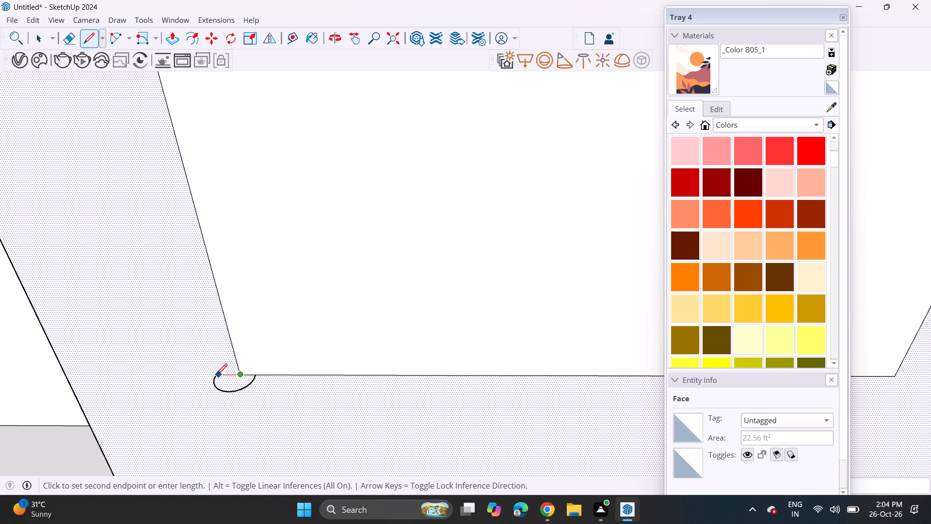
click(215, 375)
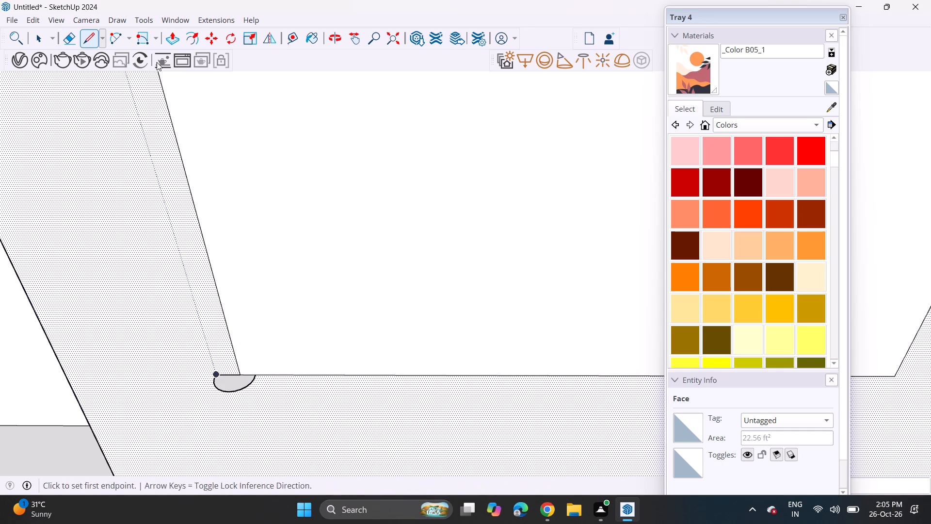
Sweep the arc profile with Follow Me around the left strip's inner rectangle to form a rounded frame moulding.
click(150, 14)
click(150, 21)
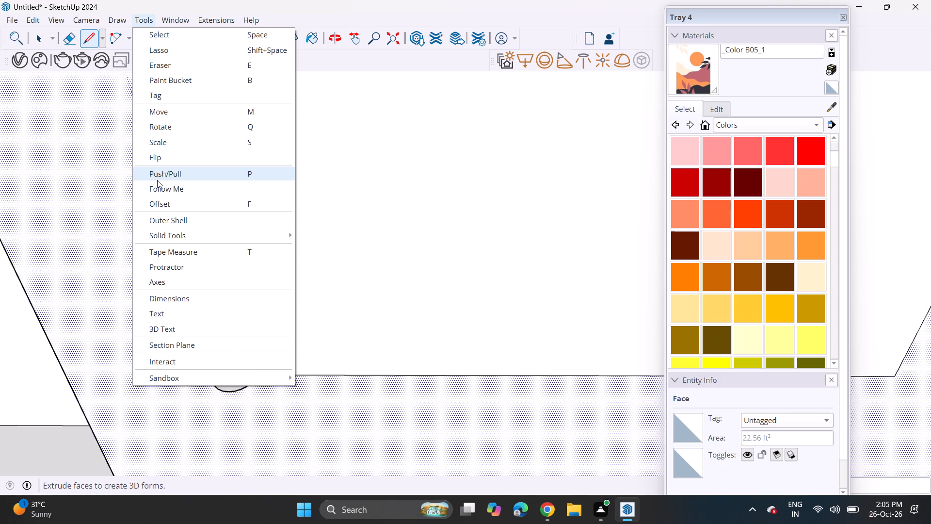
click(159, 188)
click(227, 387)
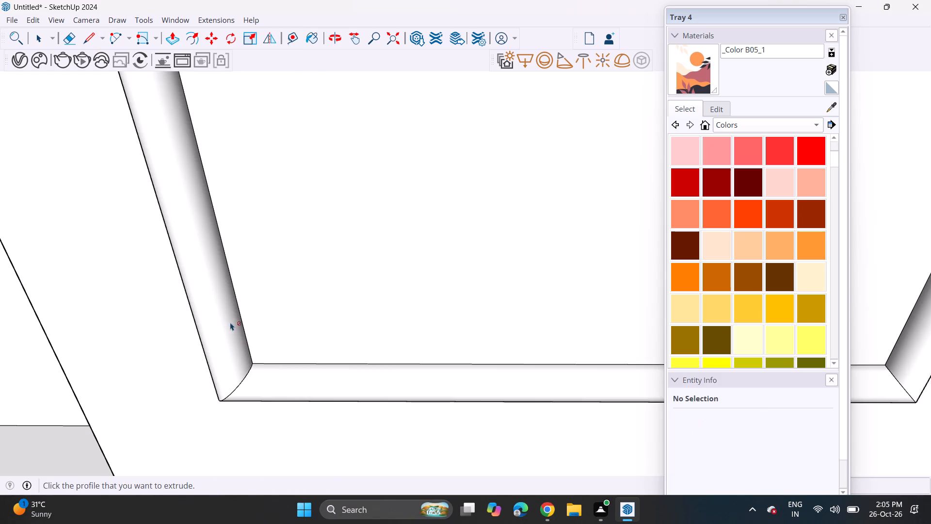
Offset the raised right strip's front outline inward by the same distance as on the left strip.
scroll(227, 310, down, 20)
scroll(227, 310, down, 11)
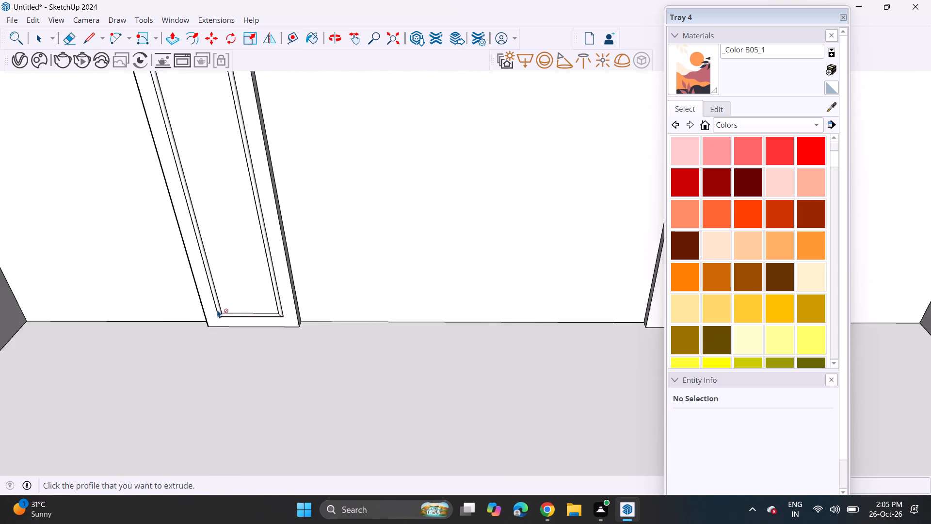
scroll(217, 310, down, 6)
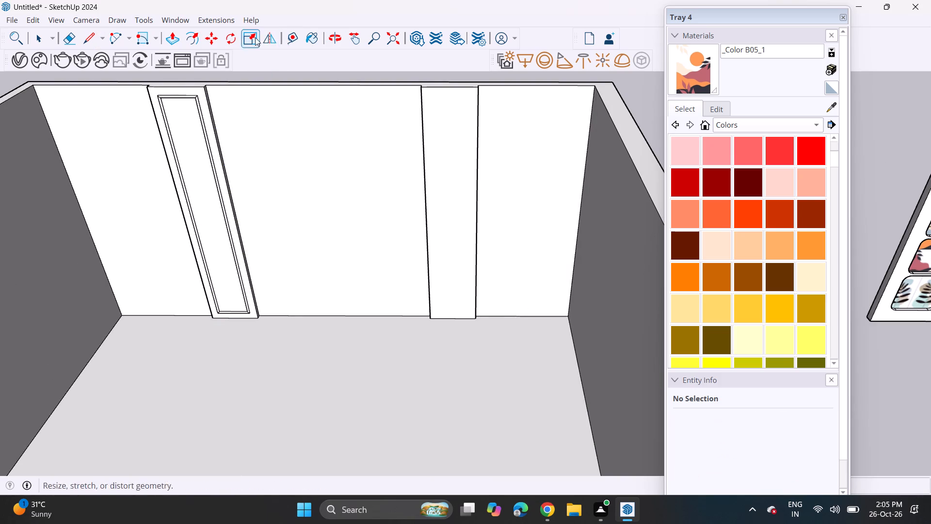
click(192, 42)
double_click(421, 223)
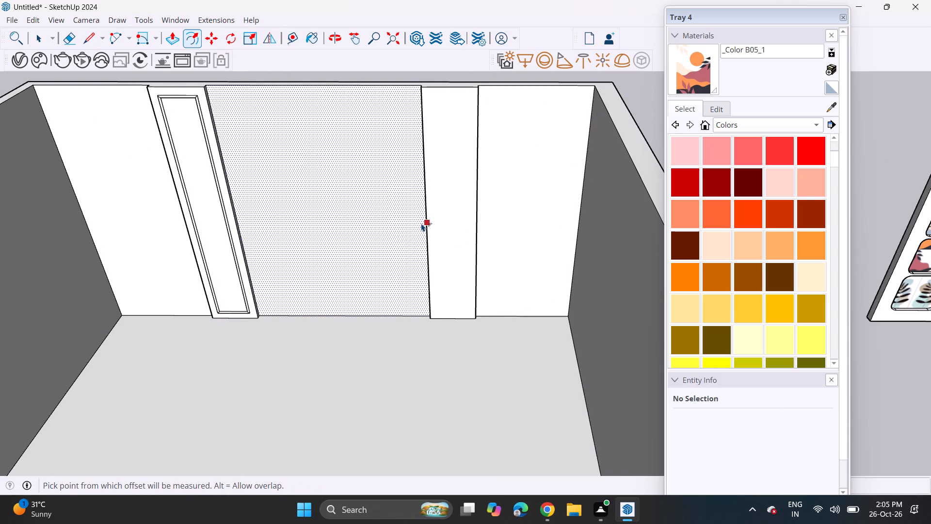
key(ctrl+z)
double_click(440, 229)
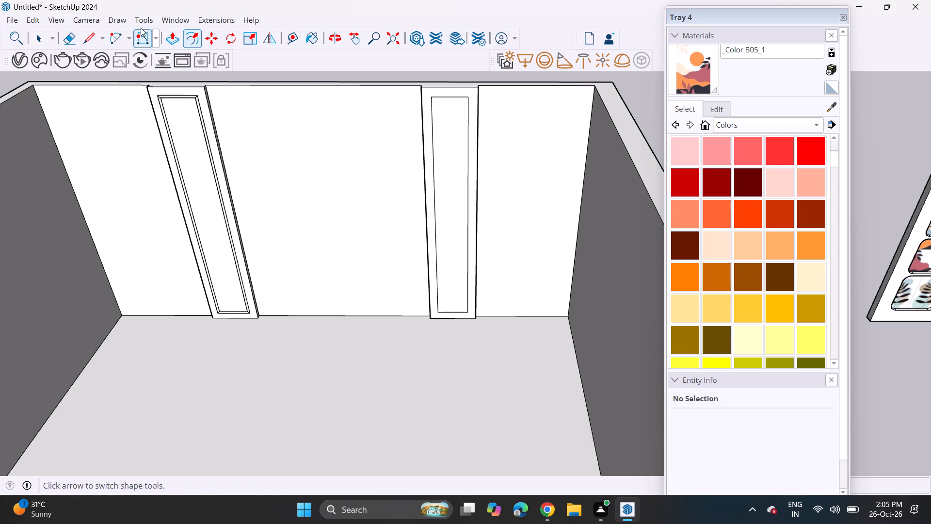
Draw a short line along the red axis across the lower-left corner of the right strip's inner rectangle.
click(88, 36)
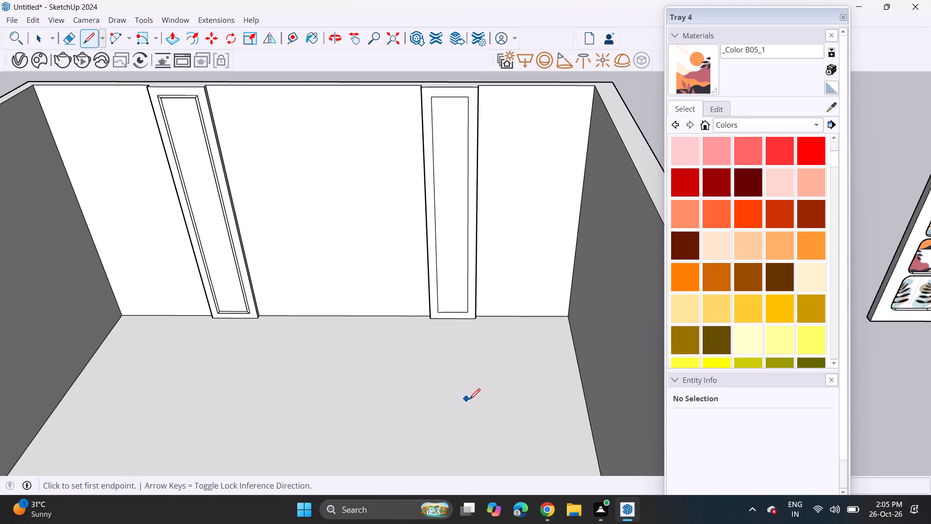
scroll(451, 332, up, 1)
scroll(451, 324, down, 1)
scroll(451, 319, up, 3)
scroll(436, 305, down, 1)
scroll(436, 305, up, 14)
scroll(432, 320, down, 1)
scroll(432, 320, up, 12)
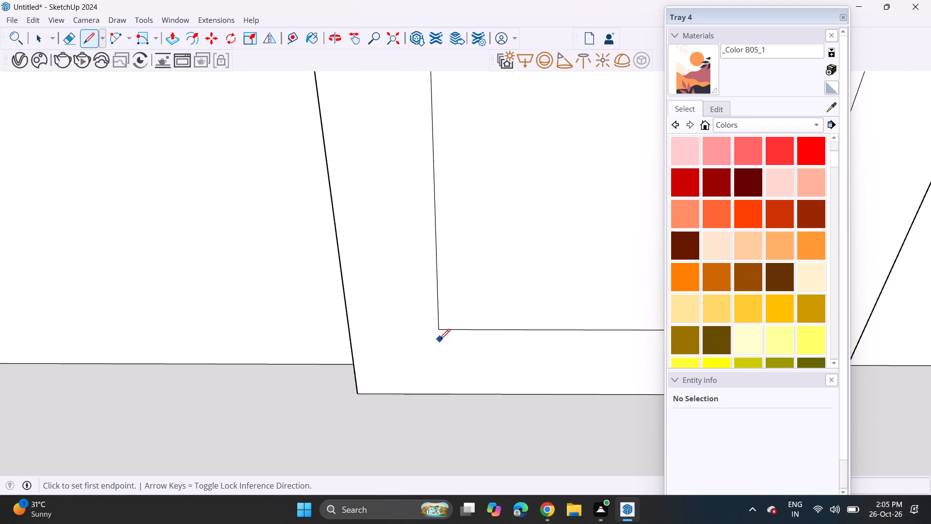
scroll(439, 340, up, 9)
click(465, 311)
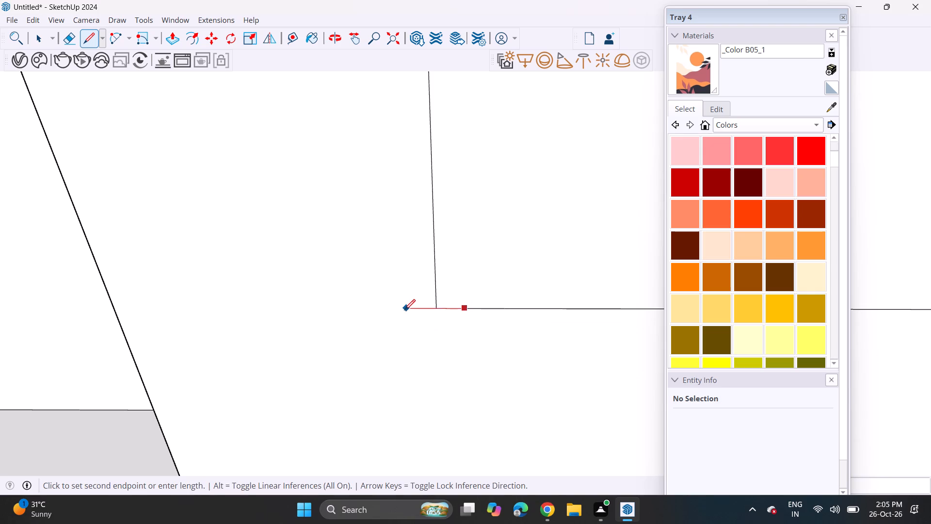
click(404, 310)
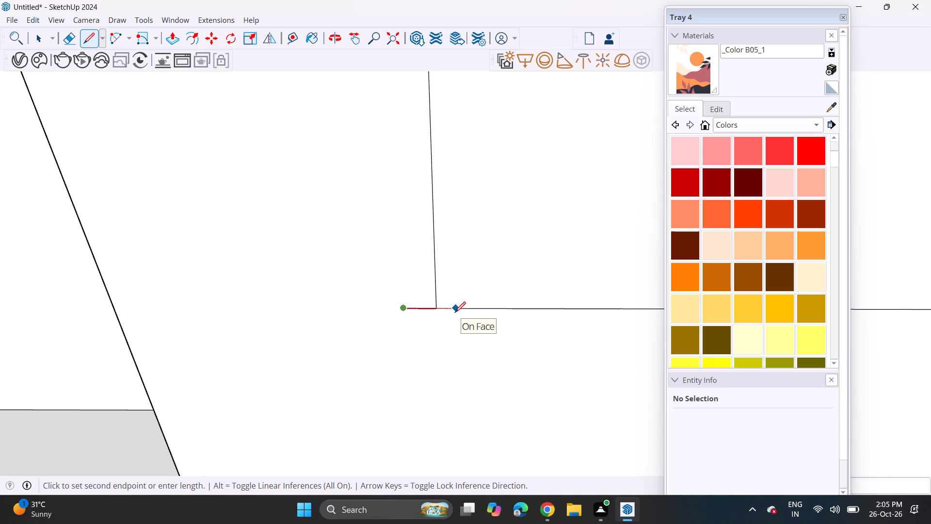
click(455, 312)
Draw an arc from the short line's free end to the rectangle's bottom edge, forming a closed profile face at the right strip's corner.
click(112, 34)
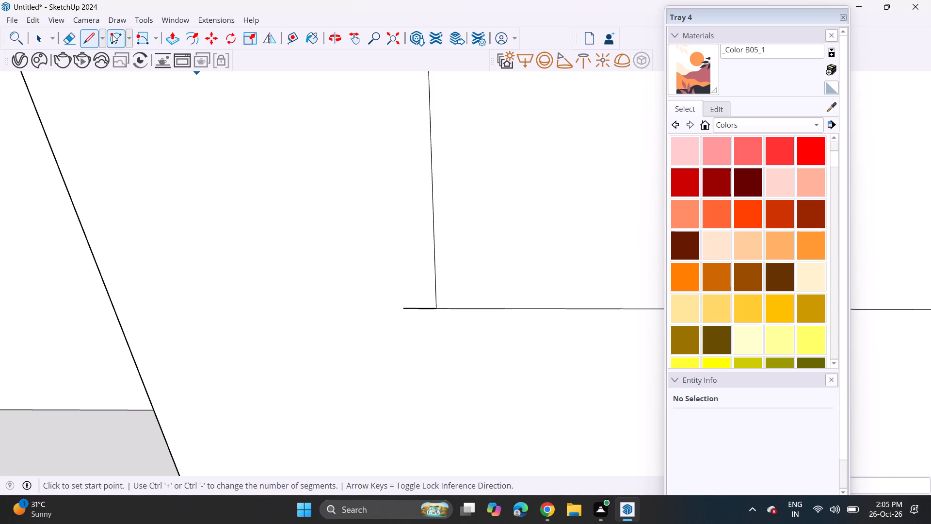
click(404, 308)
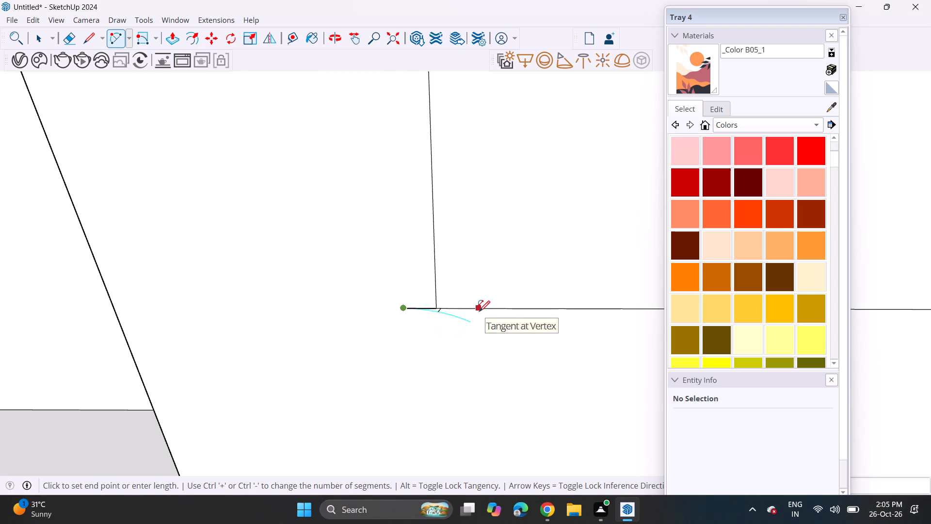
click(479, 311)
click(442, 332)
middle_drag(470, 335, 404, 219)
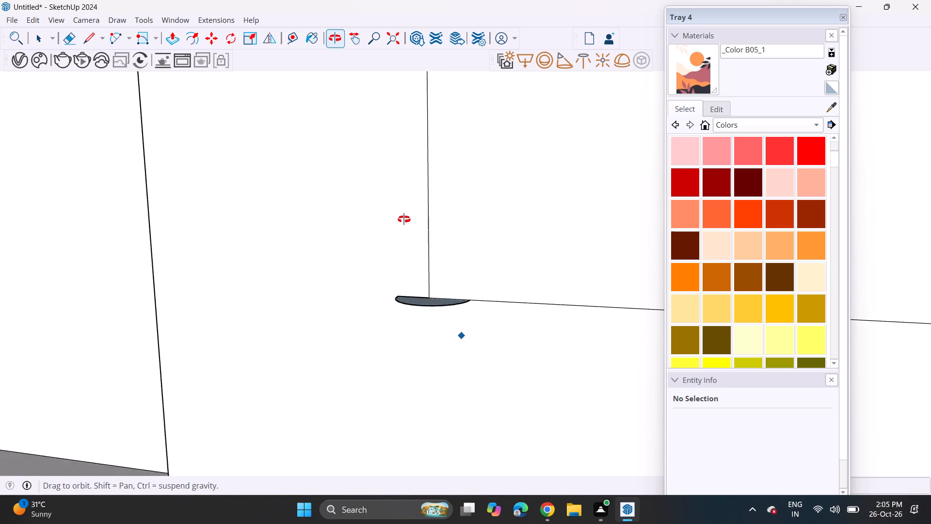
middle_drag(404, 219, 361, 314)
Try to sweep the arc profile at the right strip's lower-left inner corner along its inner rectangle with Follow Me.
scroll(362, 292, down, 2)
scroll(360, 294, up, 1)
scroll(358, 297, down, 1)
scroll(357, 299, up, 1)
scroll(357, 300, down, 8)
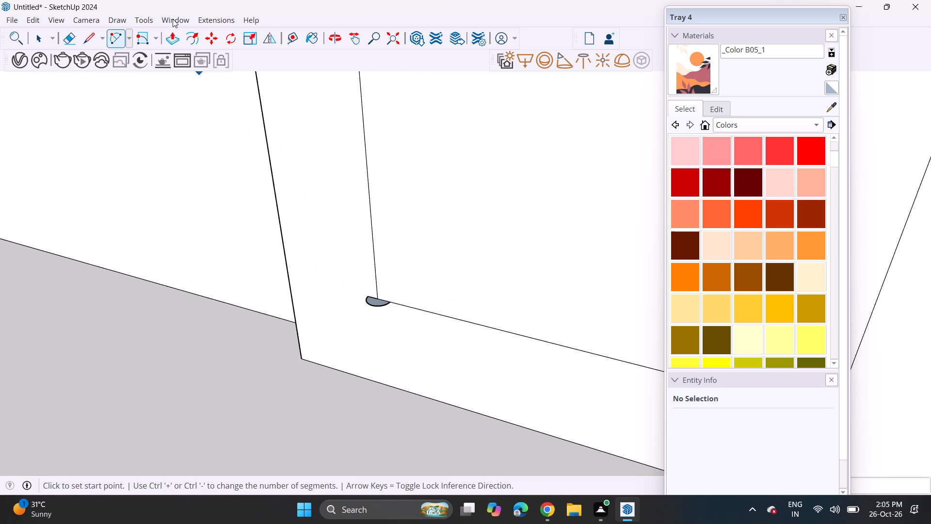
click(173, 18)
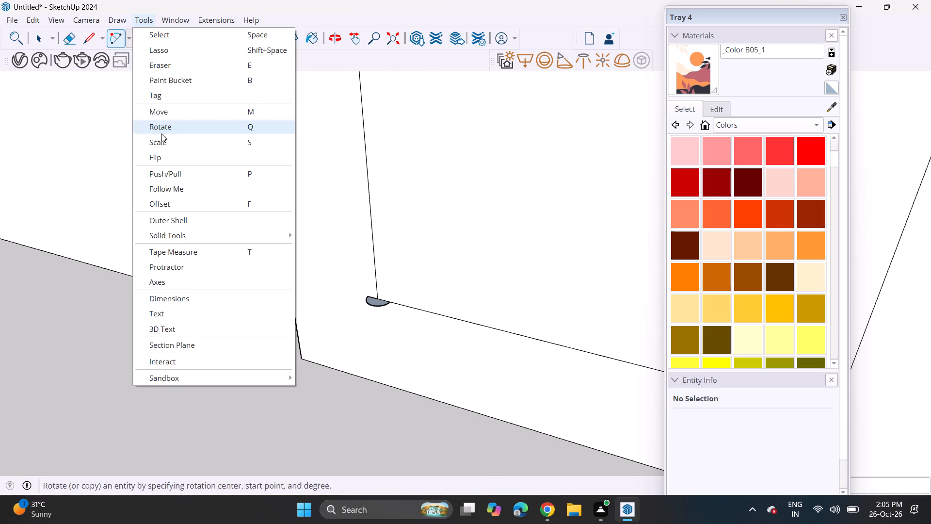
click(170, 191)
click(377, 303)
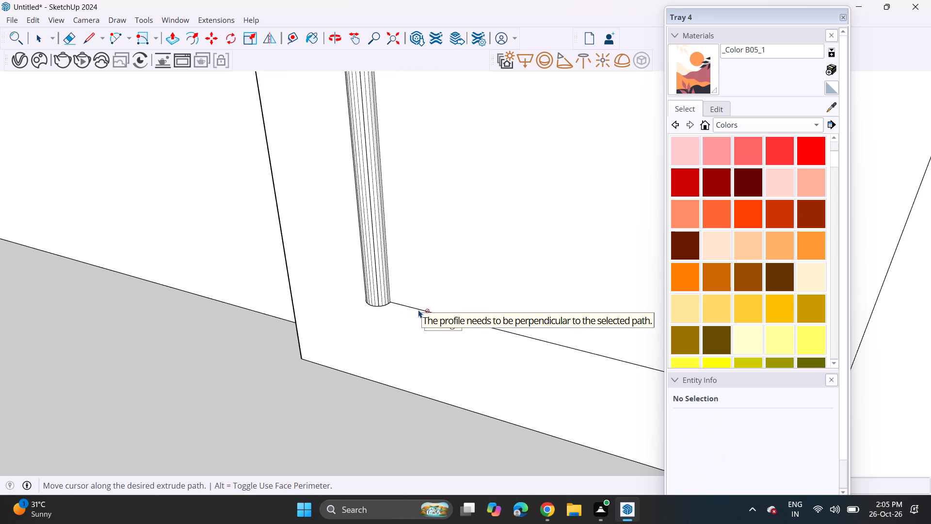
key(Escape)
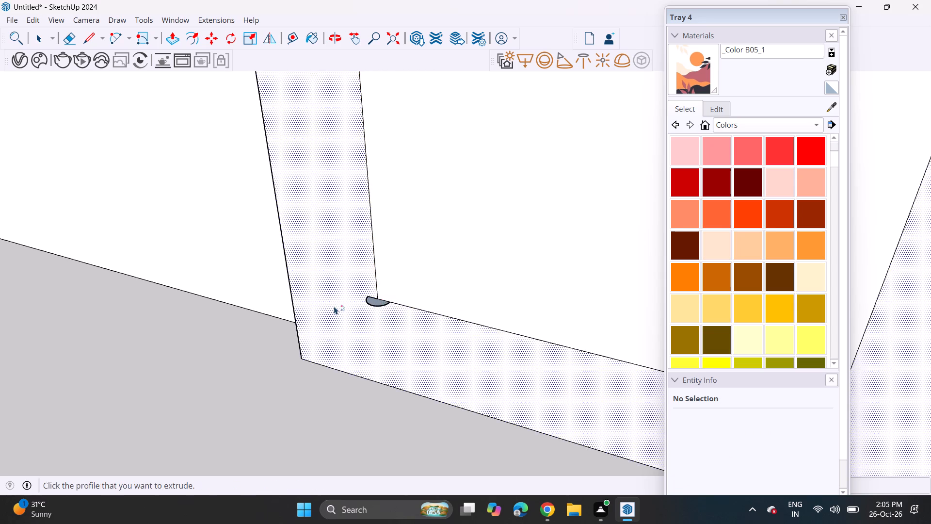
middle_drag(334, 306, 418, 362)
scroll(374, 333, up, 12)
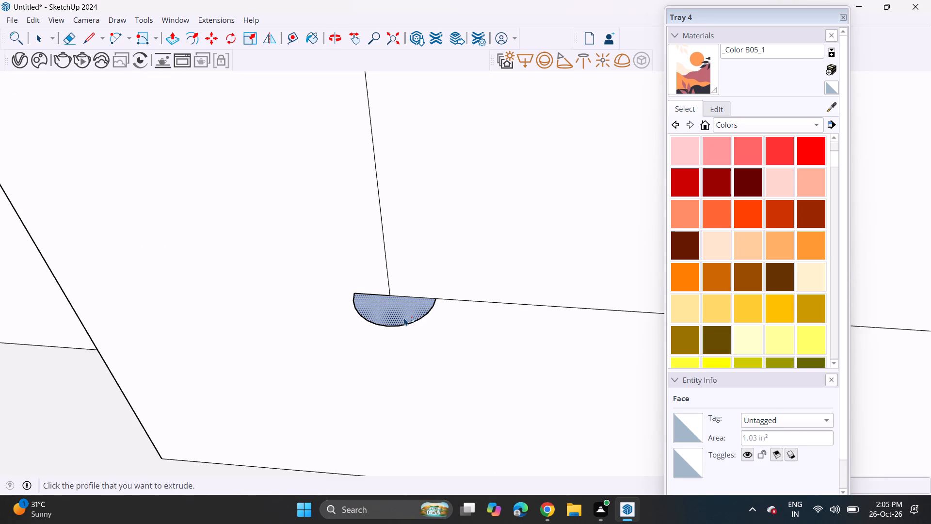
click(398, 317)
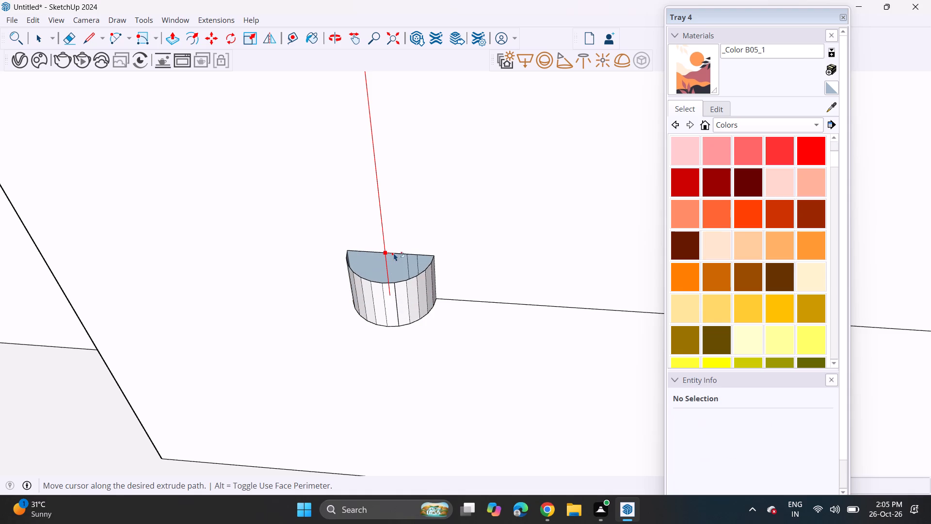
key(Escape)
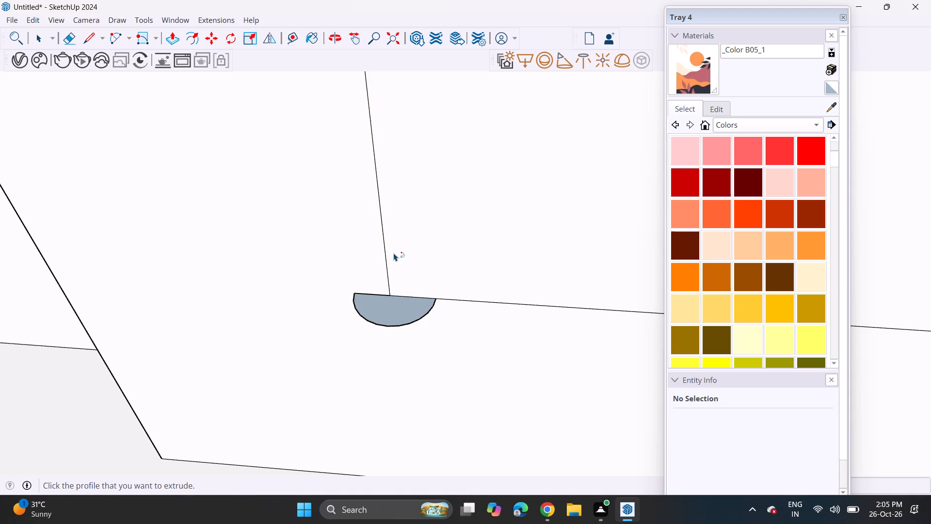
Undo the arc profile and the short line at the right strip's inner corner.
key(ctrl+z)
scroll(378, 252, down, 3)
key(ctrl+z)
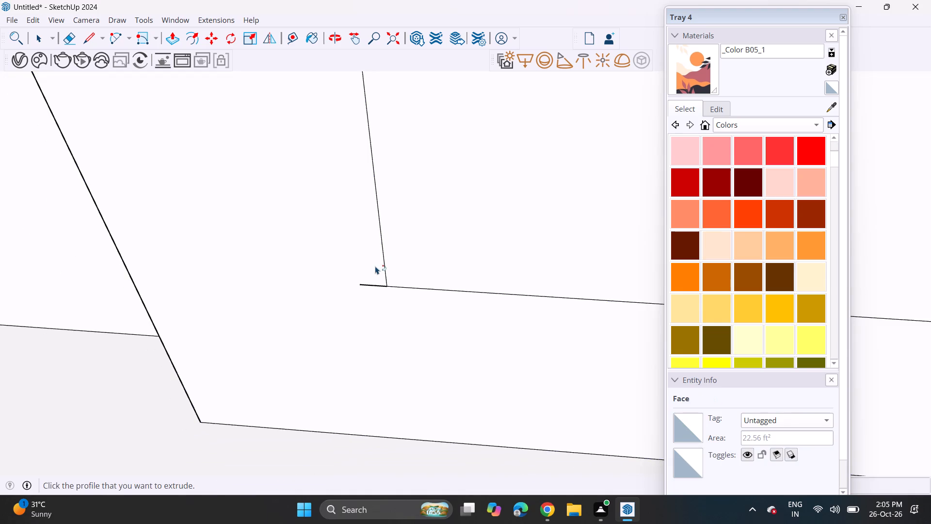
scroll(373, 288, down, 3)
scroll(384, 294, up, 4)
key(ctrl+z)
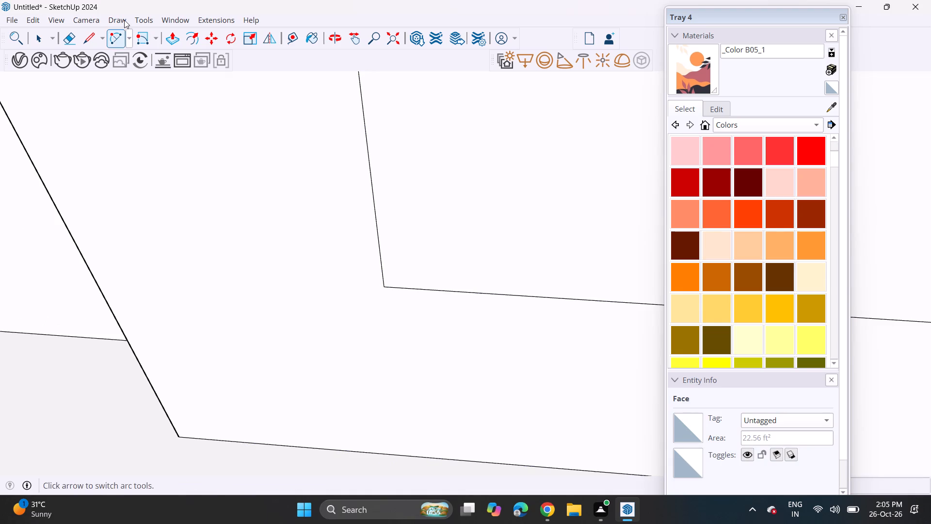
Draw an arc of about 13/16" radius bulging outward across the lower-left corner of the right strip's inner rectangle.
click(112, 38)
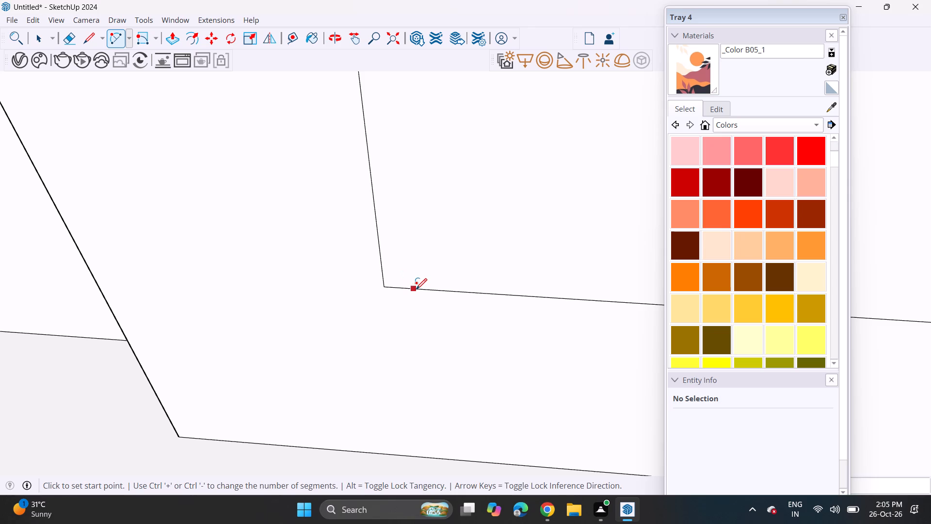
click(418, 289)
click(350, 285)
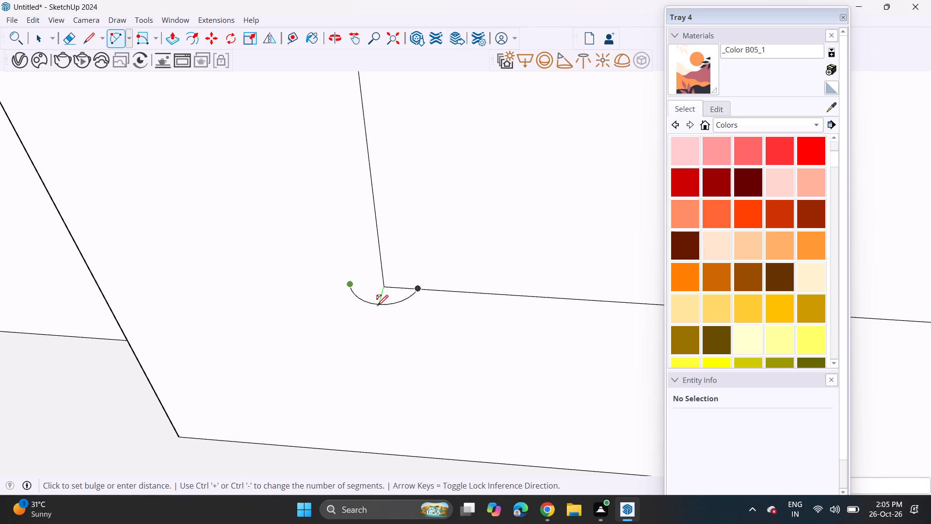
middle_drag(384, 306, 394, 286)
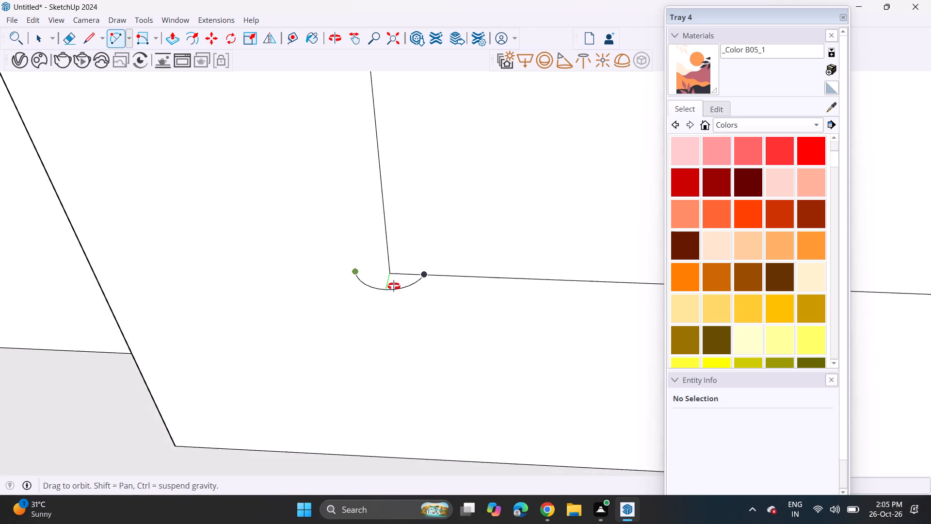
middle_drag(394, 286, 386, 286)
click(380, 290)
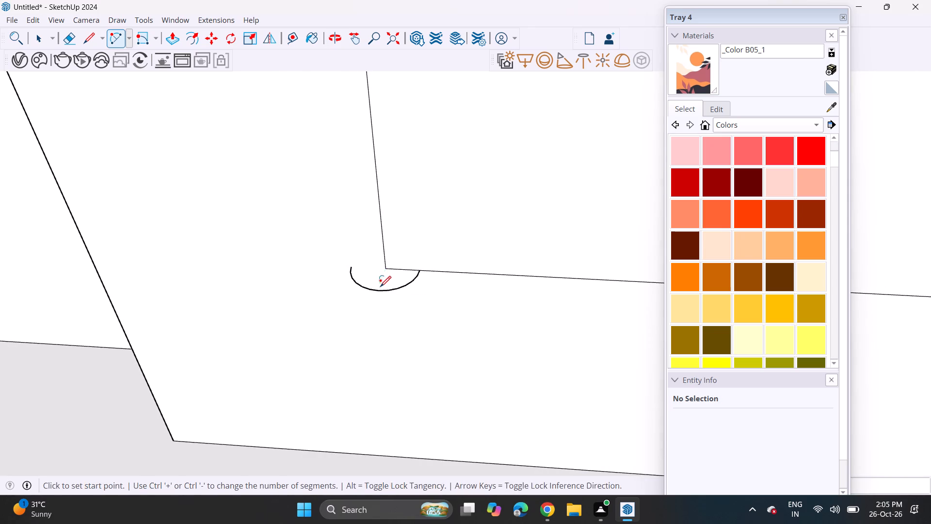
Draw straight lines between the arc's endpoints through the rectangle corner, closing the remaining gap to form a half-round profile face.
click(81, 38)
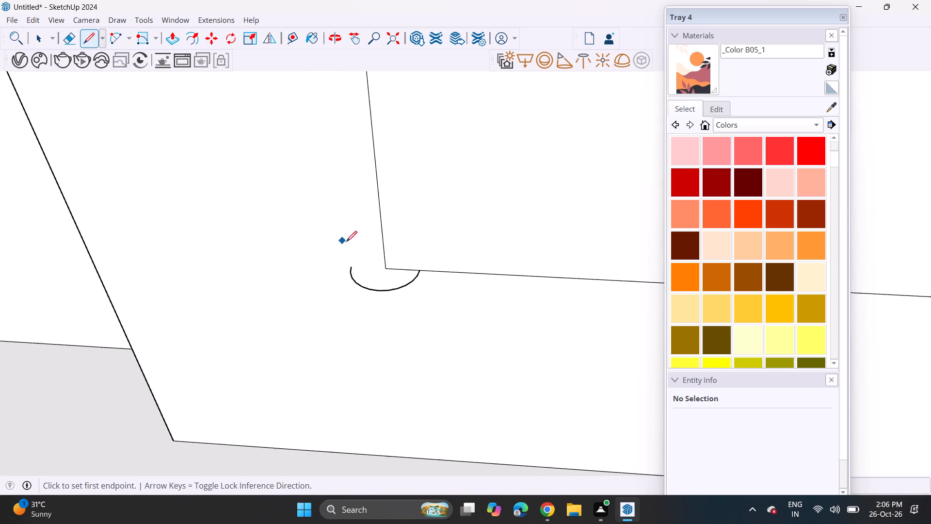
click(385, 271)
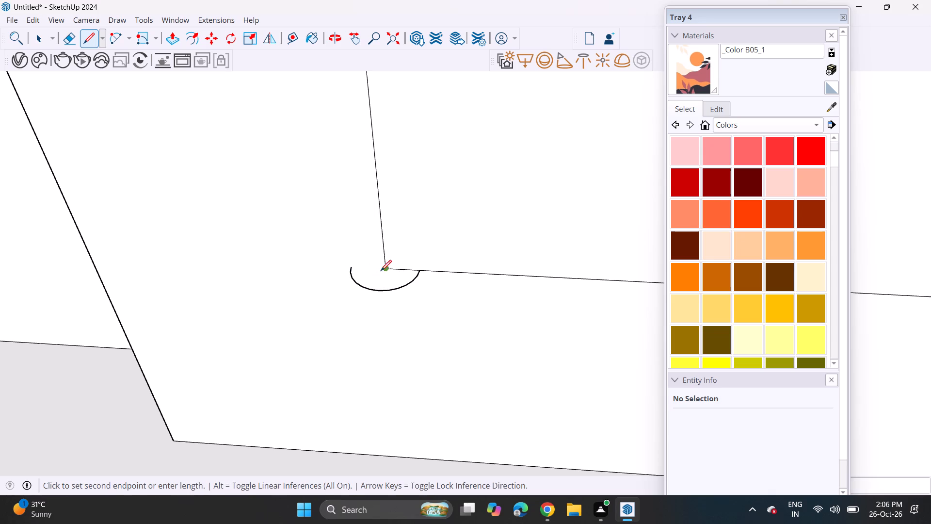
click(352, 265)
click(420, 272)
click(388, 270)
scroll(410, 275, down, 1)
middle_drag(407, 275, 372, 319)
scroll(353, 258, up, 6)
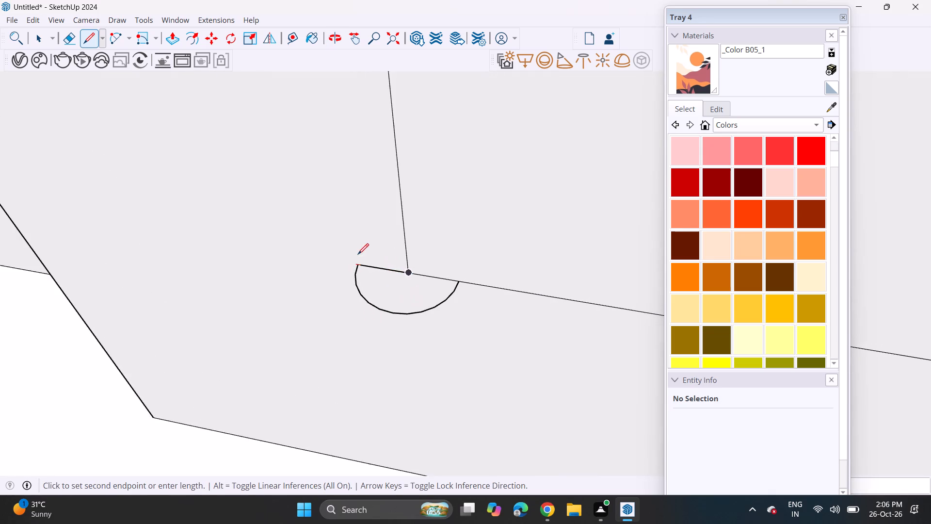
scroll(363, 264, up, 13)
scroll(364, 266, down, 2)
scroll(364, 266, up, 3)
click(350, 257)
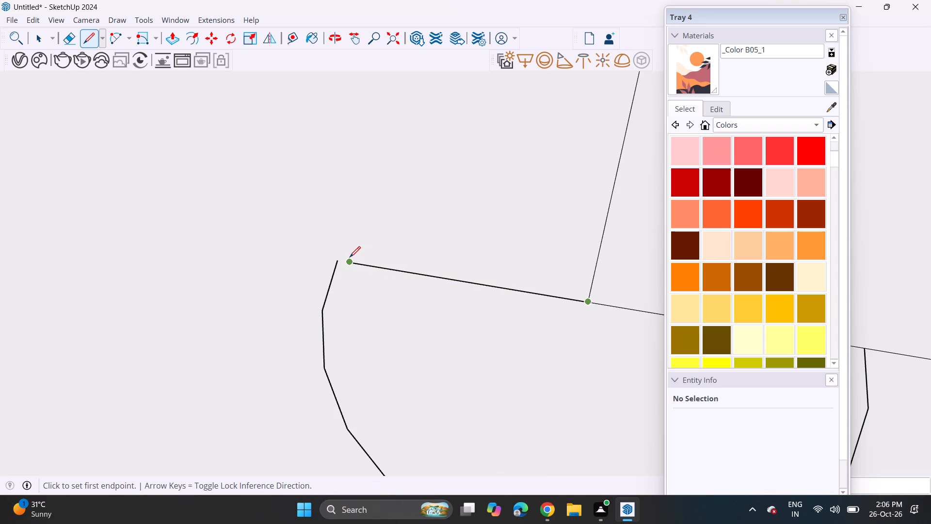
click(338, 262)
click(352, 262)
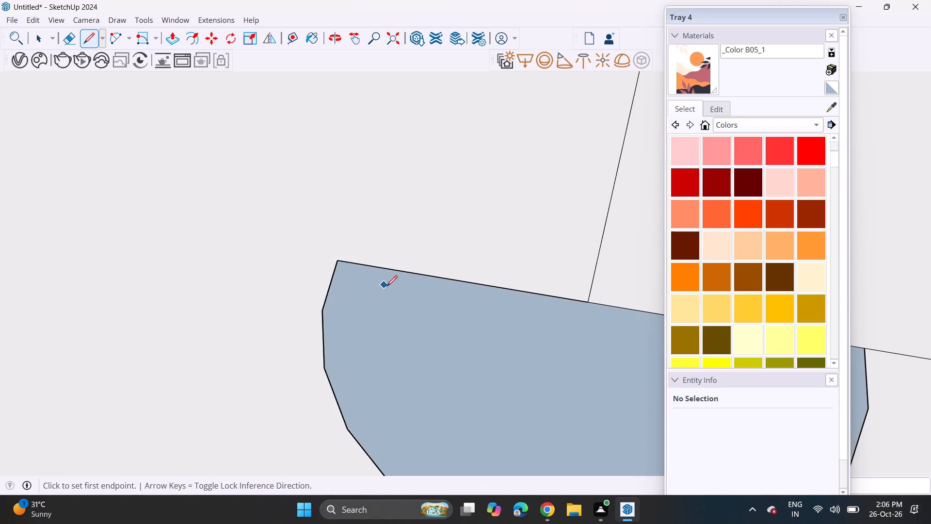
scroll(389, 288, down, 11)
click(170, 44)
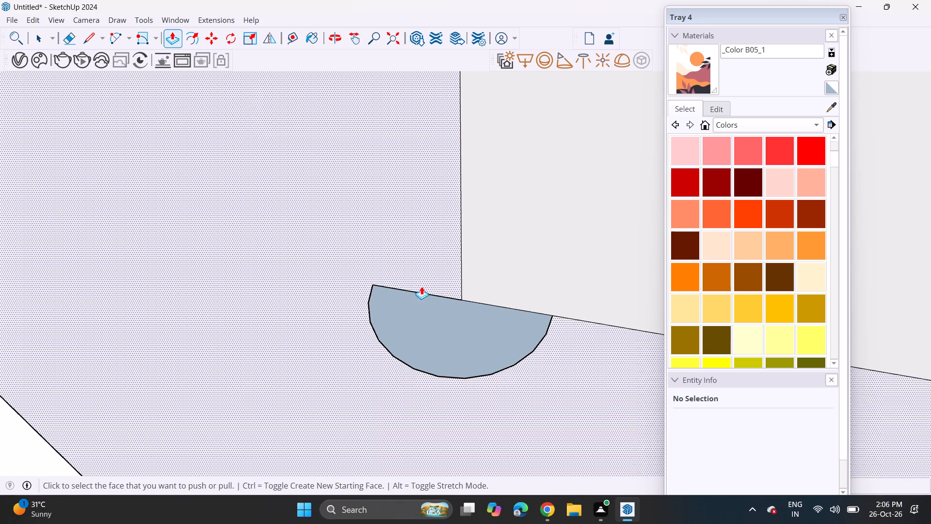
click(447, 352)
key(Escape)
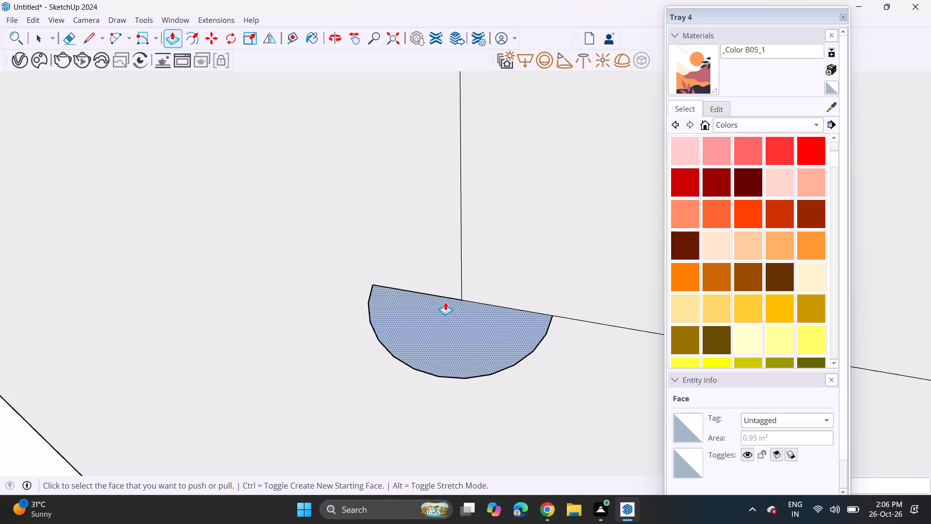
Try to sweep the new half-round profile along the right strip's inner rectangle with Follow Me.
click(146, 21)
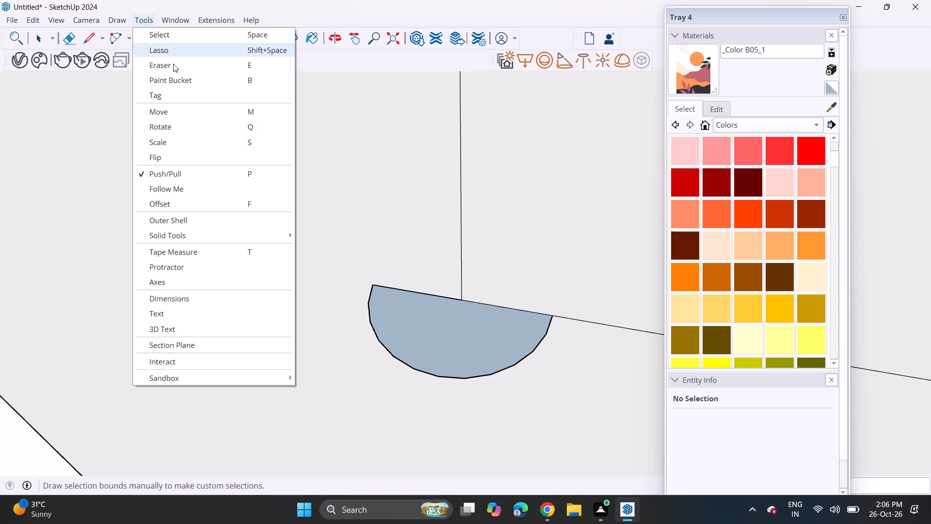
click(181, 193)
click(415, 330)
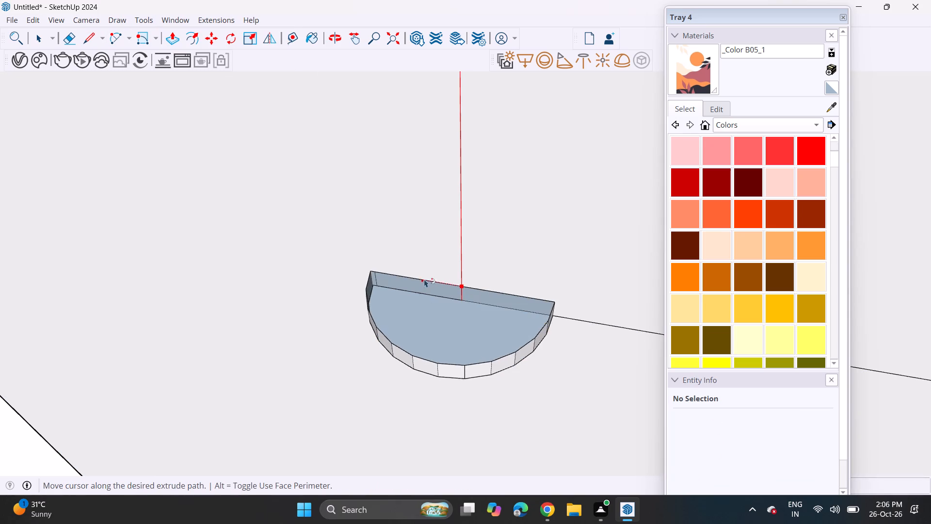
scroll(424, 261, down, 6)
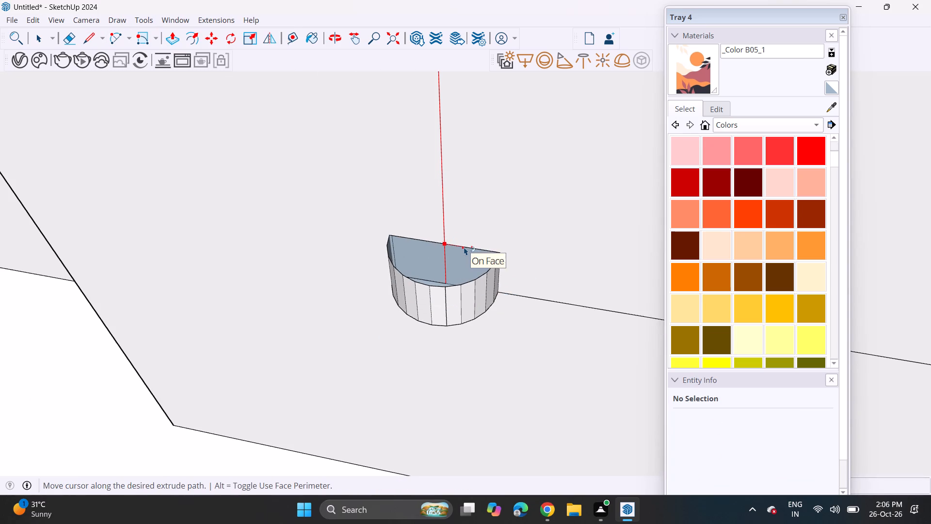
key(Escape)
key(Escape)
Set the half-round profile's arc to 60 segments.
key(space)
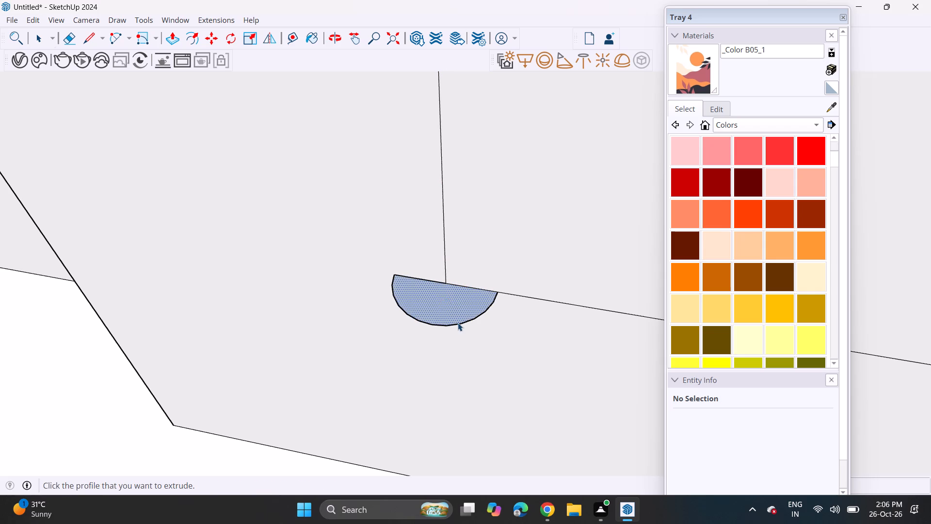
click(458, 323)
click(458, 327)
click(457, 326)
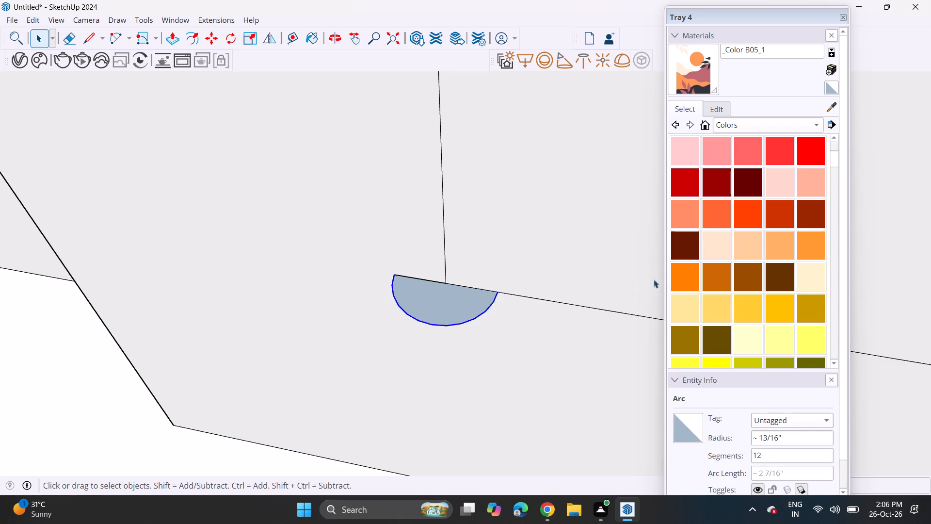
scroll(712, 396, down, 4)
click(779, 424)
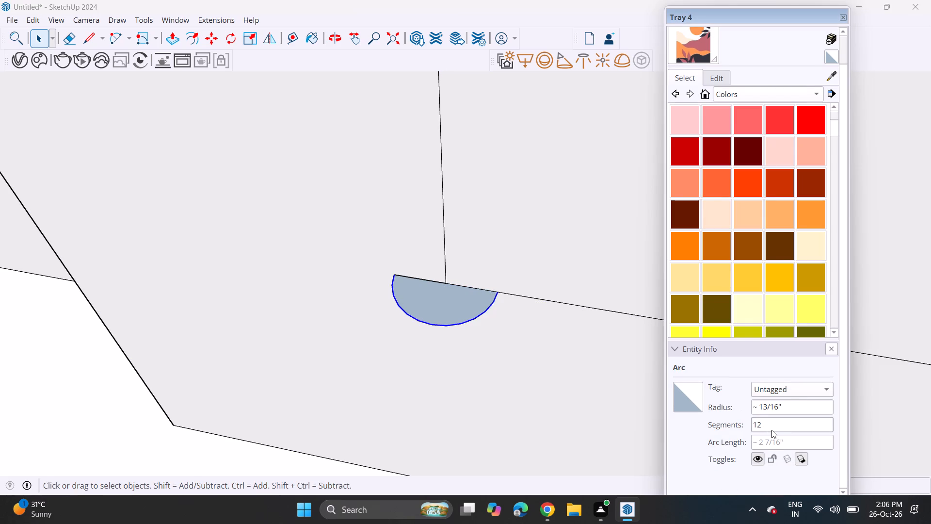
key(BackSpace)
key(BackSpace)
text(60)
key(Return)
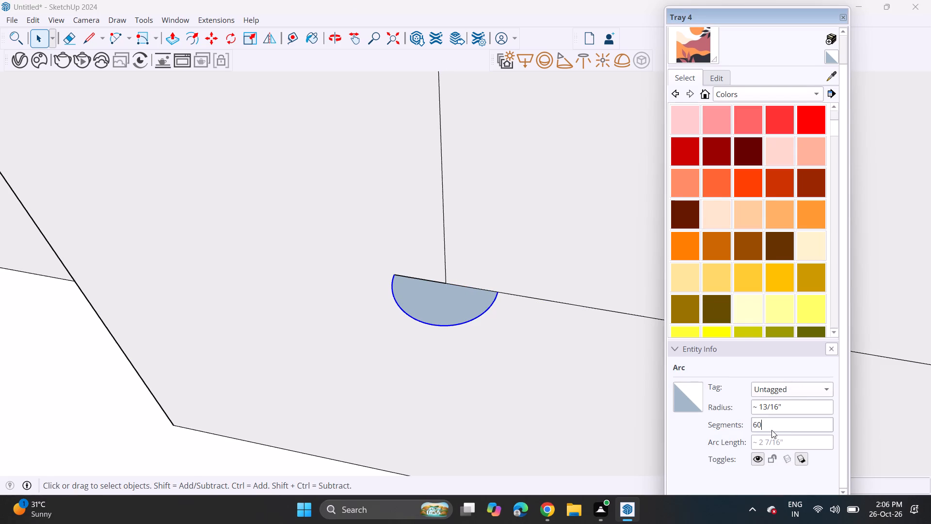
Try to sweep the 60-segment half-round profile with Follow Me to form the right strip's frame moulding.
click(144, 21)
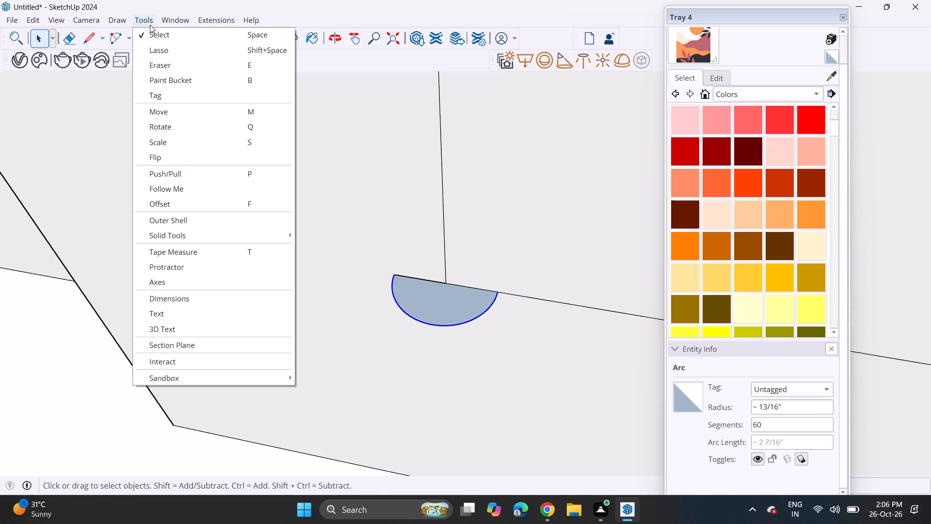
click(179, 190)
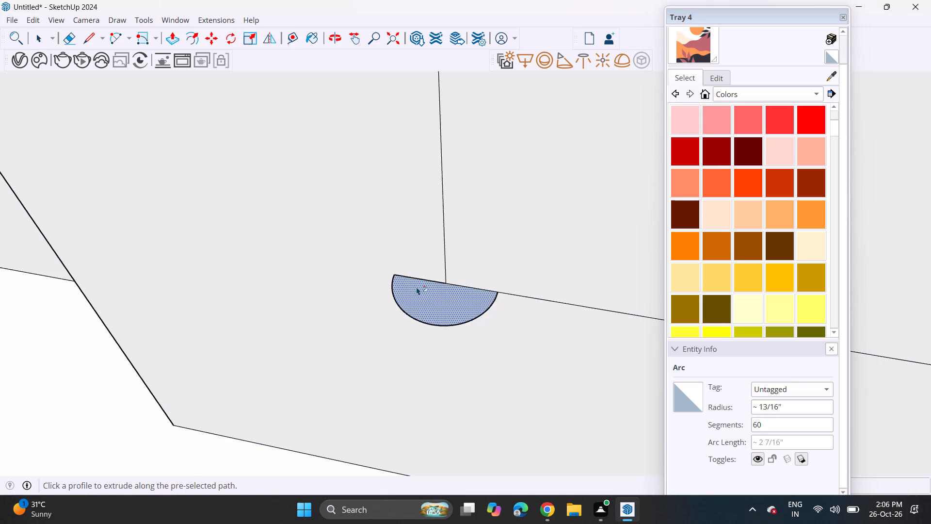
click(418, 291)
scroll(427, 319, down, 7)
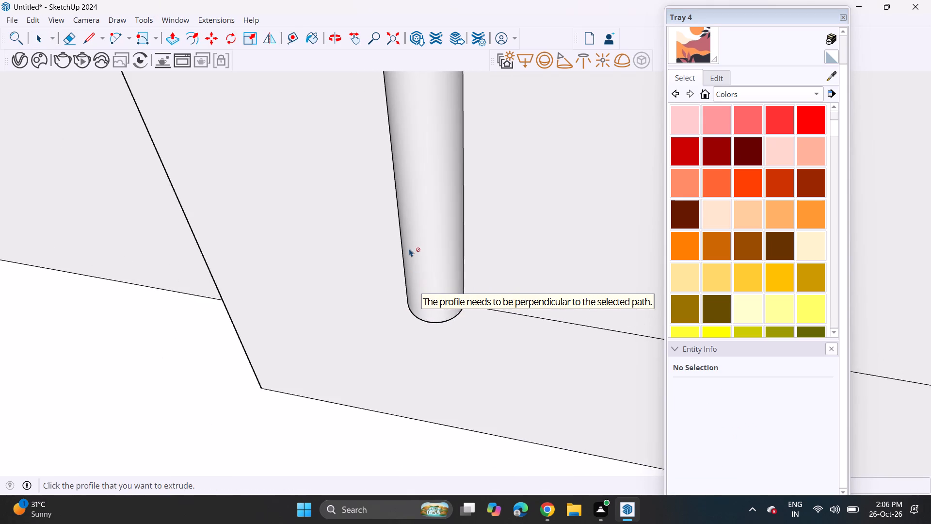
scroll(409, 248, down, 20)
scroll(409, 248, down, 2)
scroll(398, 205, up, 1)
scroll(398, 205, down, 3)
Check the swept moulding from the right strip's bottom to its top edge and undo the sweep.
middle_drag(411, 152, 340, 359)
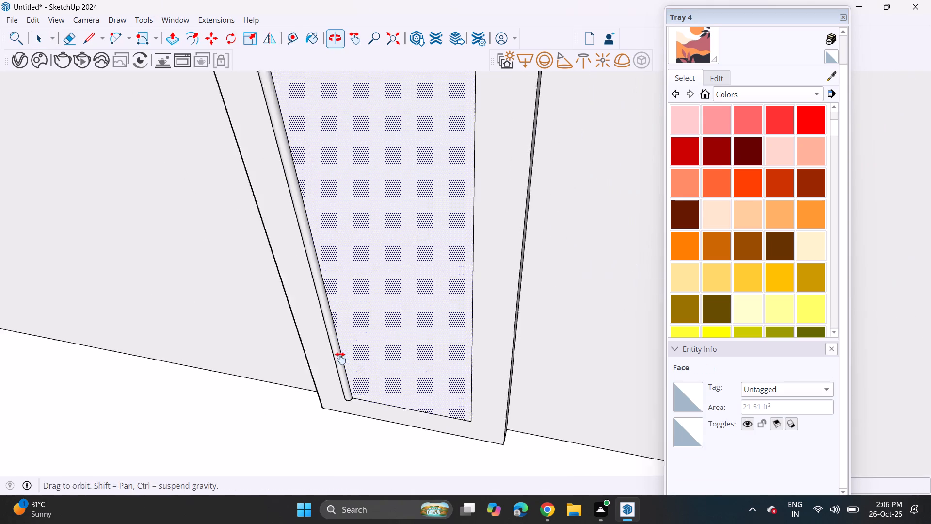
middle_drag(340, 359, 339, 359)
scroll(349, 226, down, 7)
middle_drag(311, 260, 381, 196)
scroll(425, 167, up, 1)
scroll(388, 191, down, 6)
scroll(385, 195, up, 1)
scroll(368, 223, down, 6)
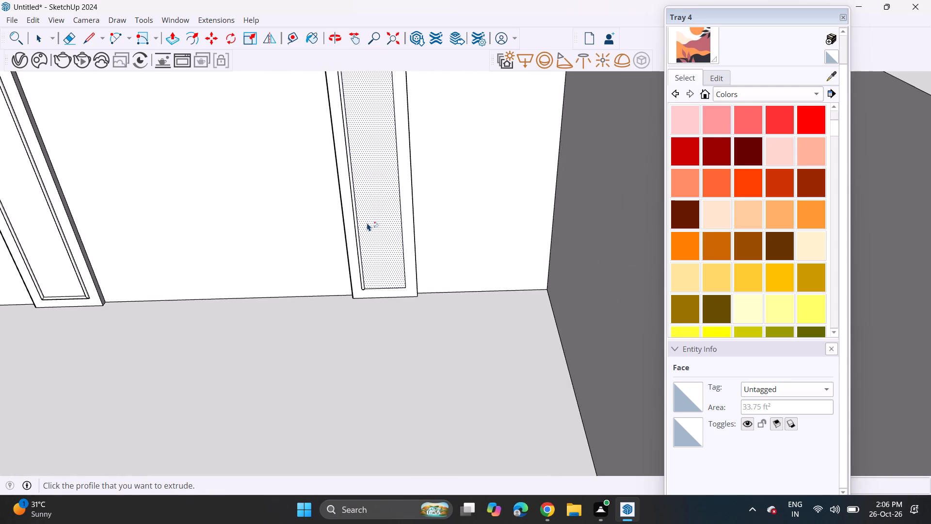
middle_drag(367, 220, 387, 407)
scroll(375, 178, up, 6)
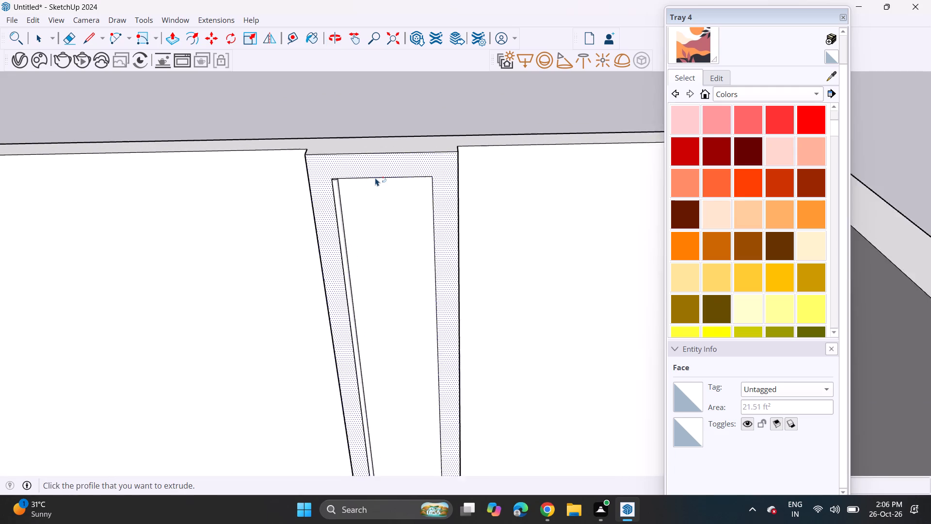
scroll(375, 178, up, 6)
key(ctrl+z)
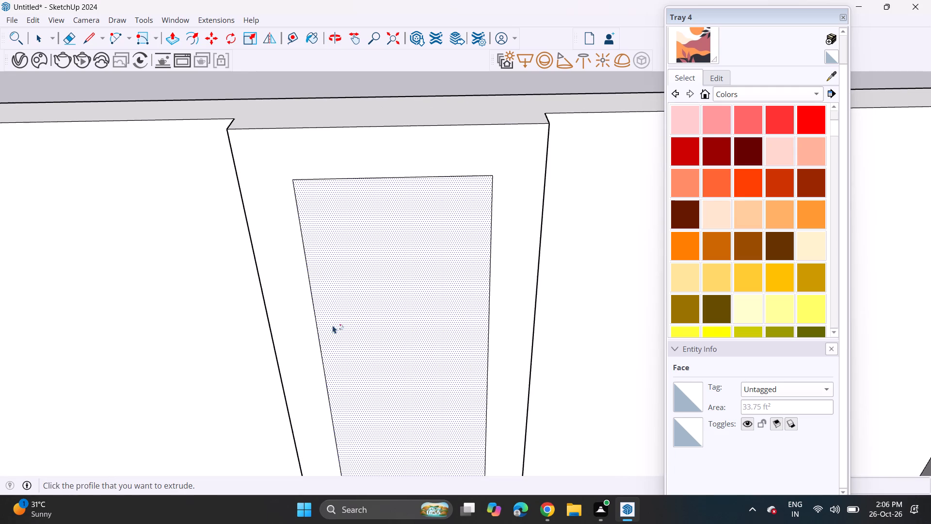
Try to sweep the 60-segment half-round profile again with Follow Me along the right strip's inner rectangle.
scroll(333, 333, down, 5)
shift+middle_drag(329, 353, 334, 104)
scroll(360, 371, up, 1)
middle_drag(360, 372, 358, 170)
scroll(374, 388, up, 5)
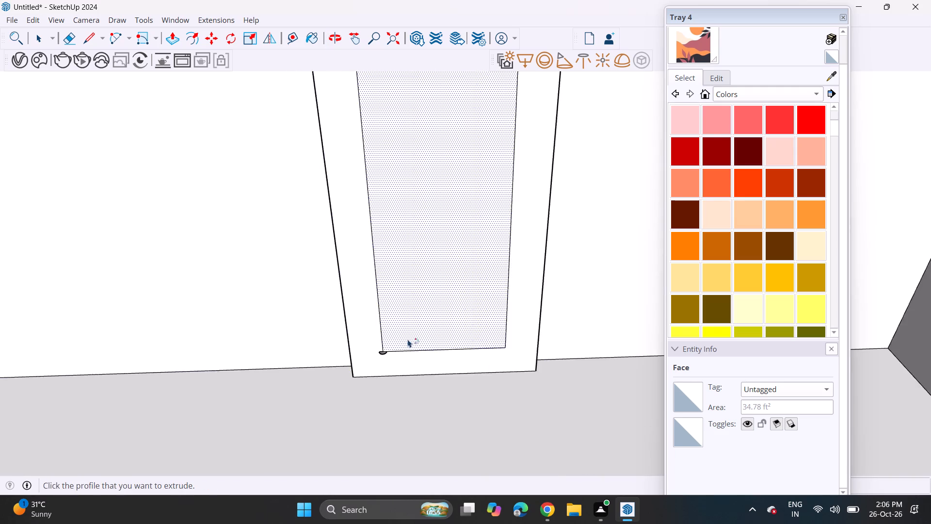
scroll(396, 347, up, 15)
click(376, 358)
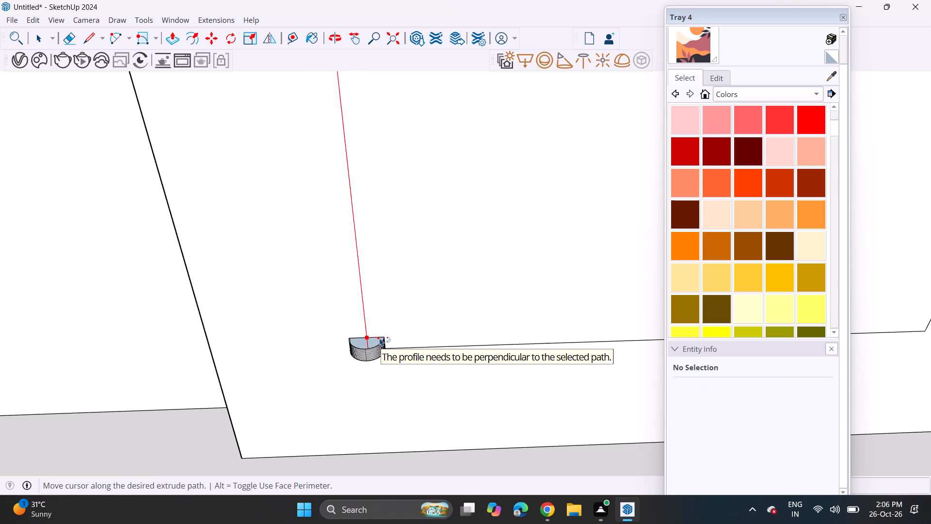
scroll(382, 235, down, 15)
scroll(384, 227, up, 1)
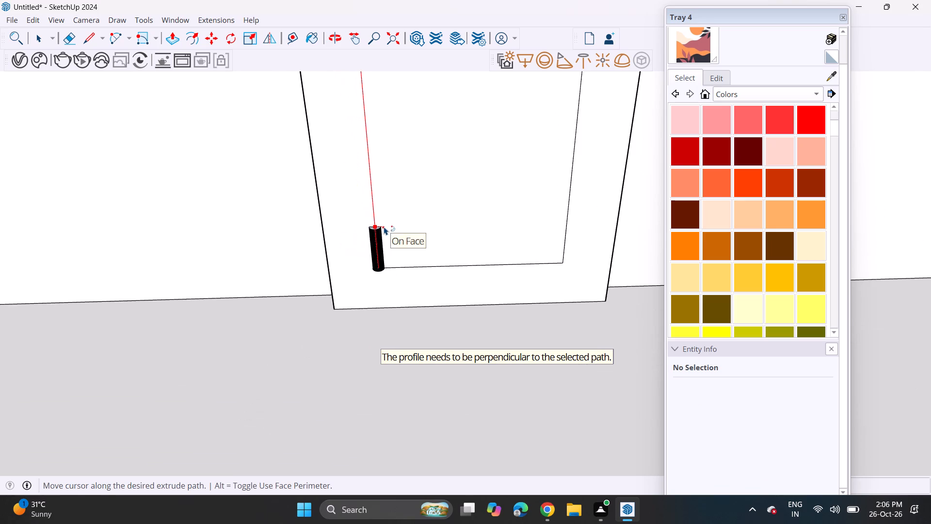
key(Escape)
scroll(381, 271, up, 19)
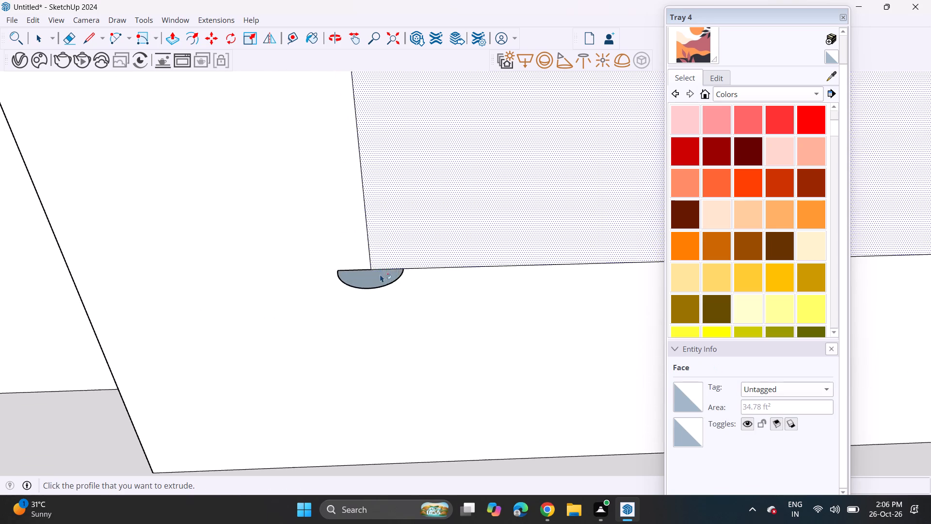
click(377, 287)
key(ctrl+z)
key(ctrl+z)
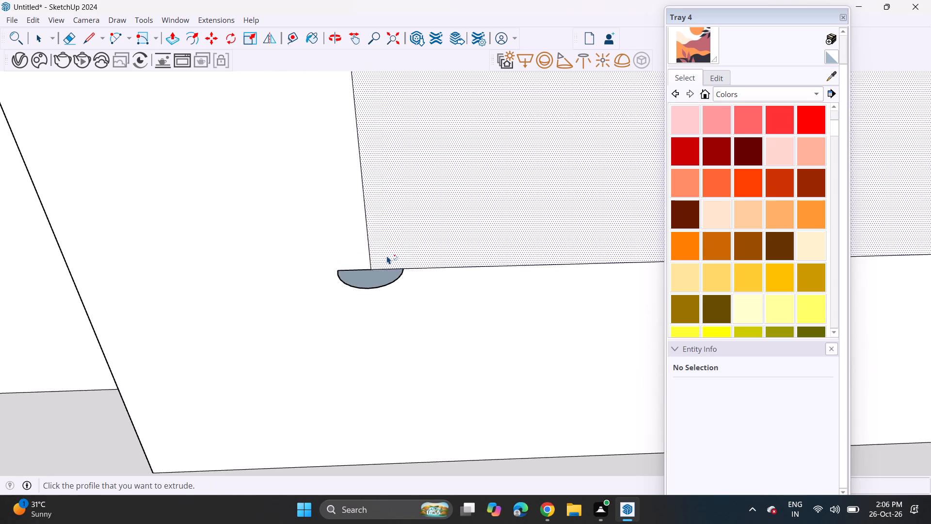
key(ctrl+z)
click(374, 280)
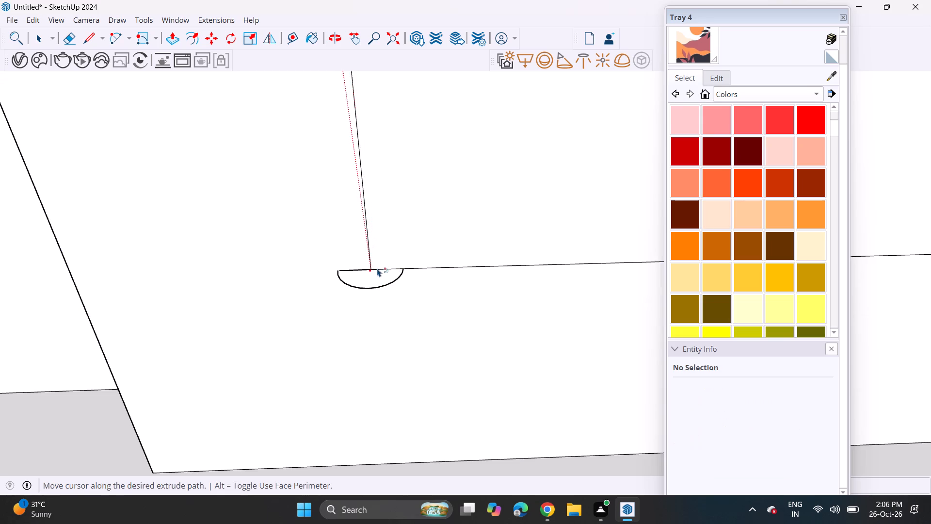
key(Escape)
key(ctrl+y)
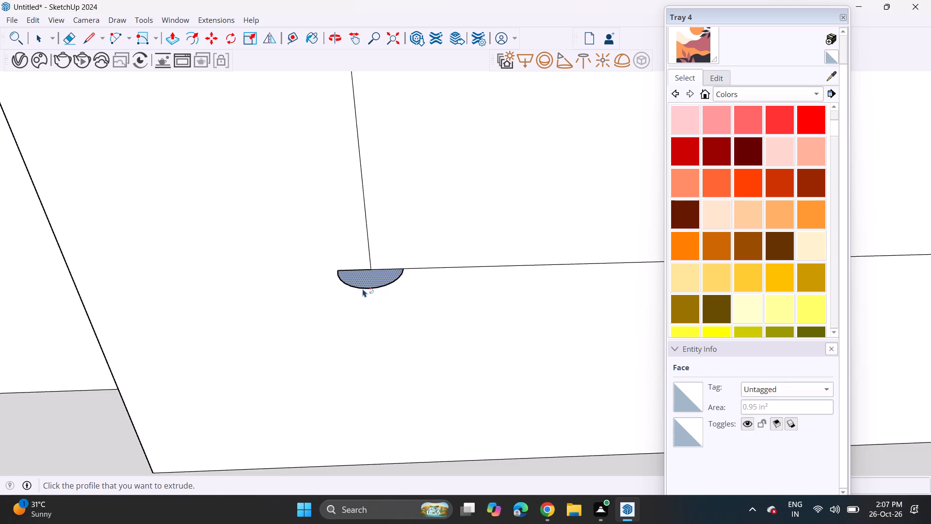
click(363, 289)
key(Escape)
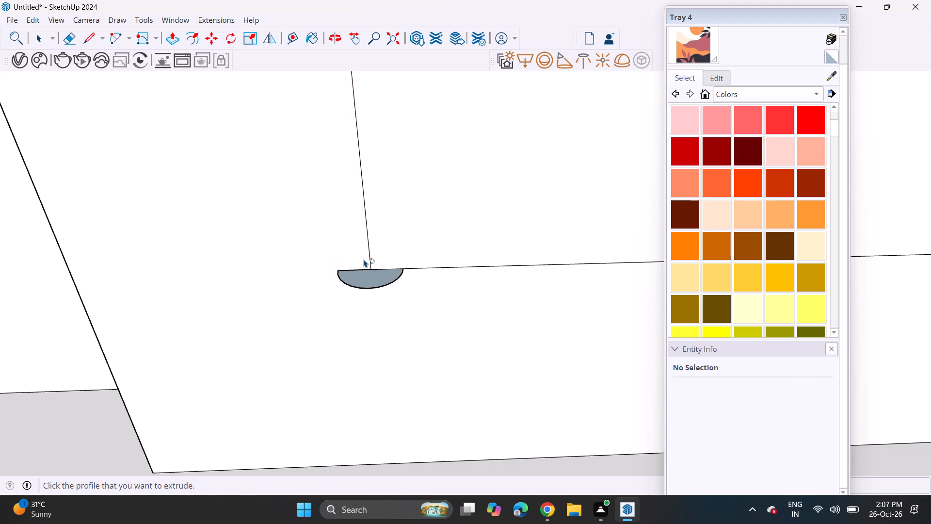
Undo the 60-segment half-round profile at the lower corner of the right strip's inner rectangle.
key(ctrl+z)
key(ctrl+z)
key(ctrl+z)
key(ctrl+z)
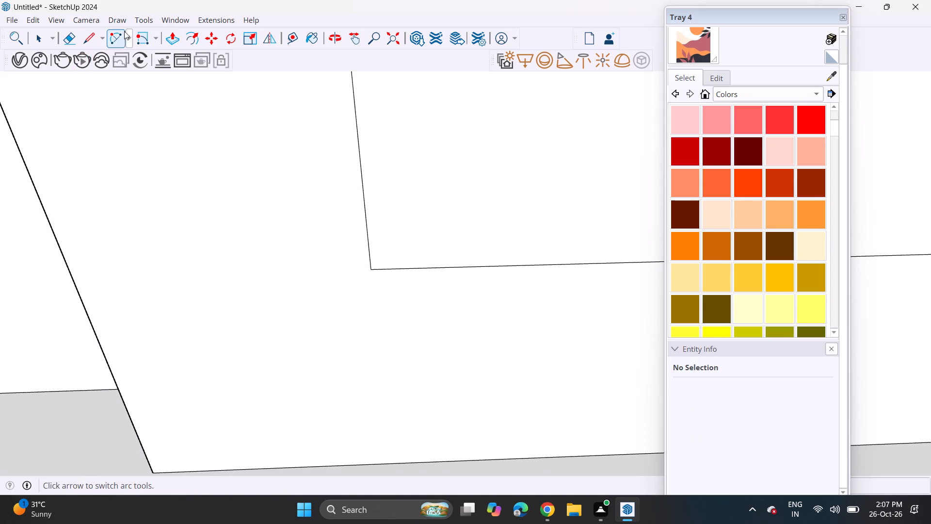
Draw a new half-round profile at the inner rectangle's lower-left corner, using a short line extending the bottom edge and a two-point arc.
click(91, 33)
click(374, 270)
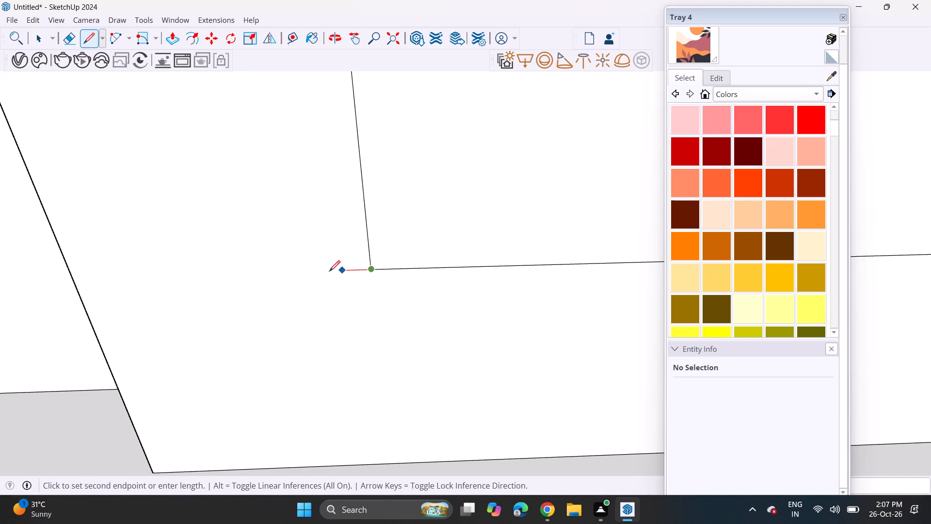
click(340, 269)
key(space)
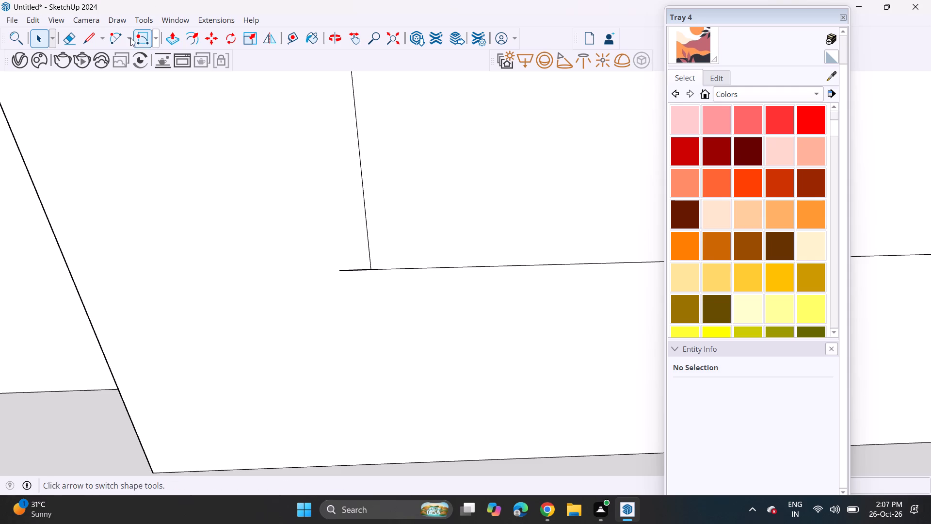
click(112, 40)
click(339, 268)
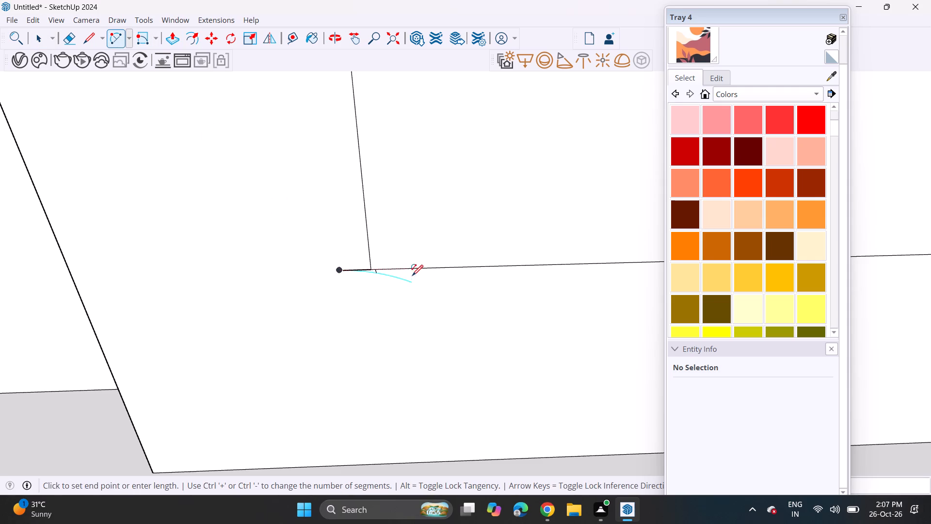
click(411, 272)
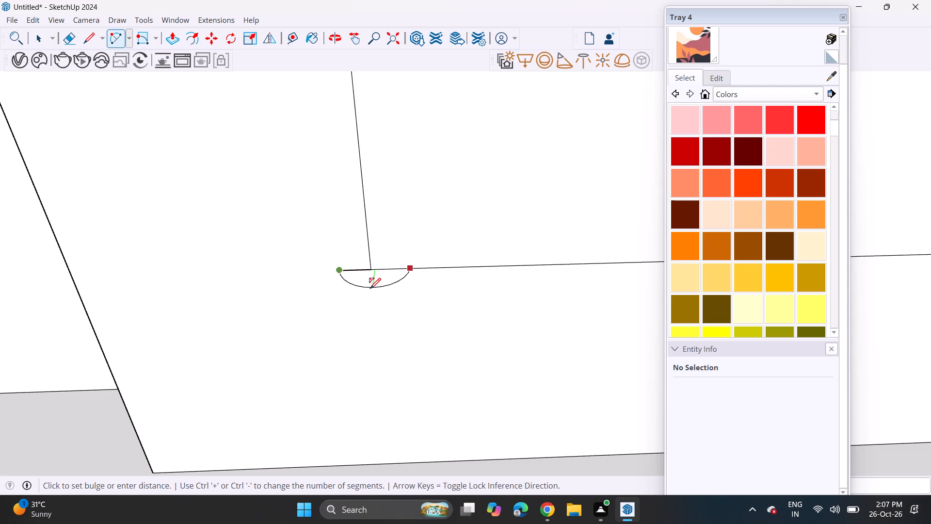
click(370, 289)
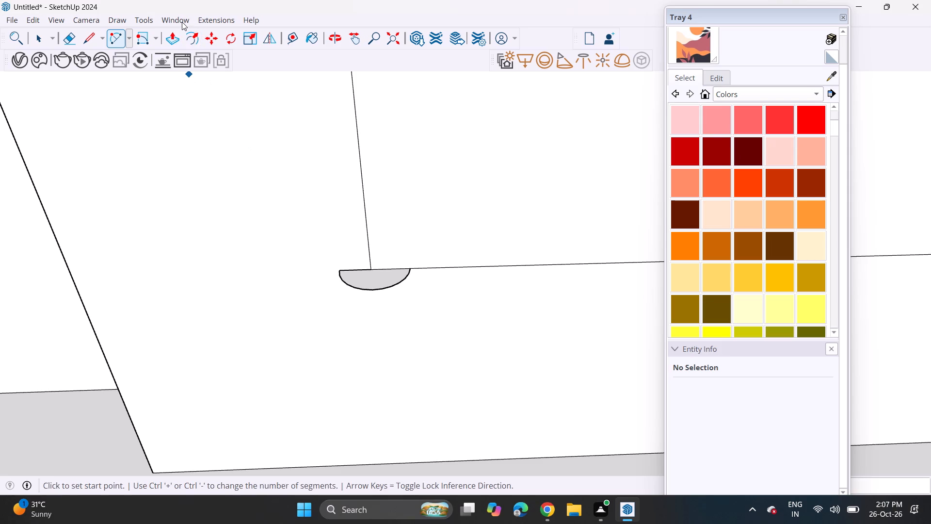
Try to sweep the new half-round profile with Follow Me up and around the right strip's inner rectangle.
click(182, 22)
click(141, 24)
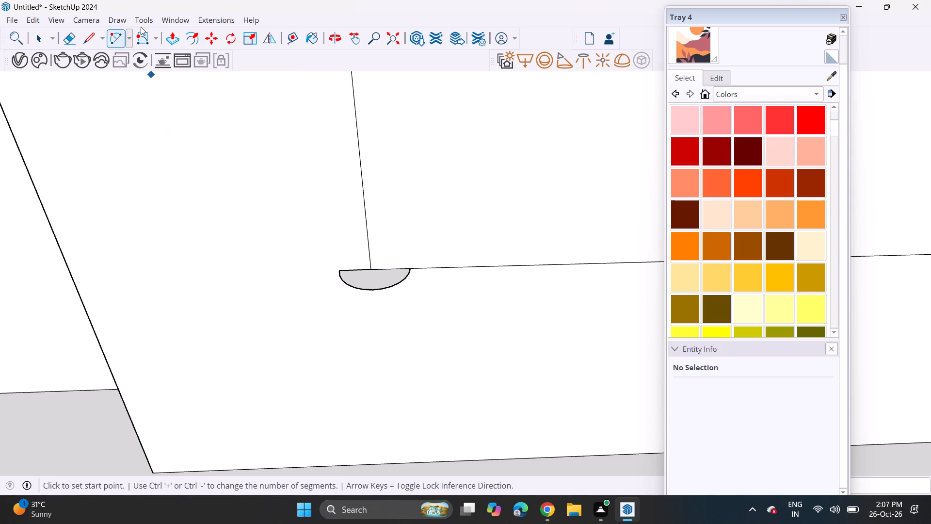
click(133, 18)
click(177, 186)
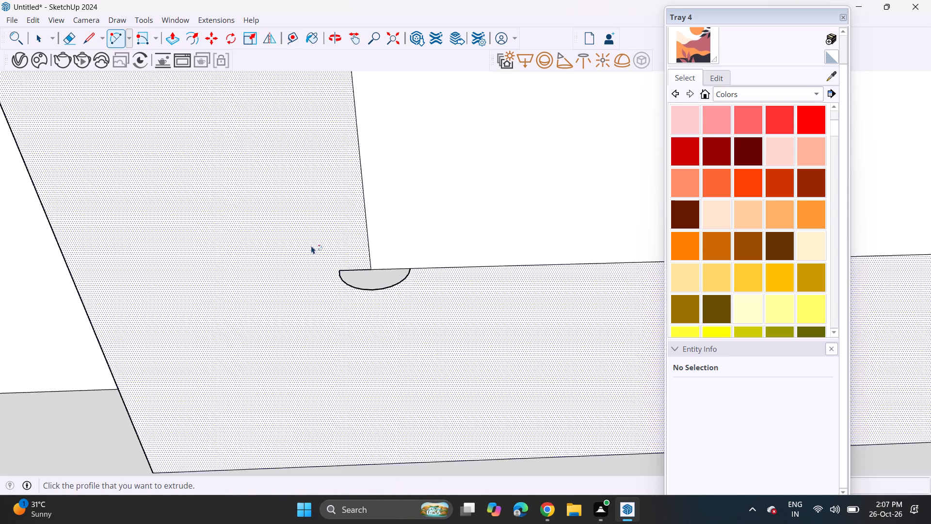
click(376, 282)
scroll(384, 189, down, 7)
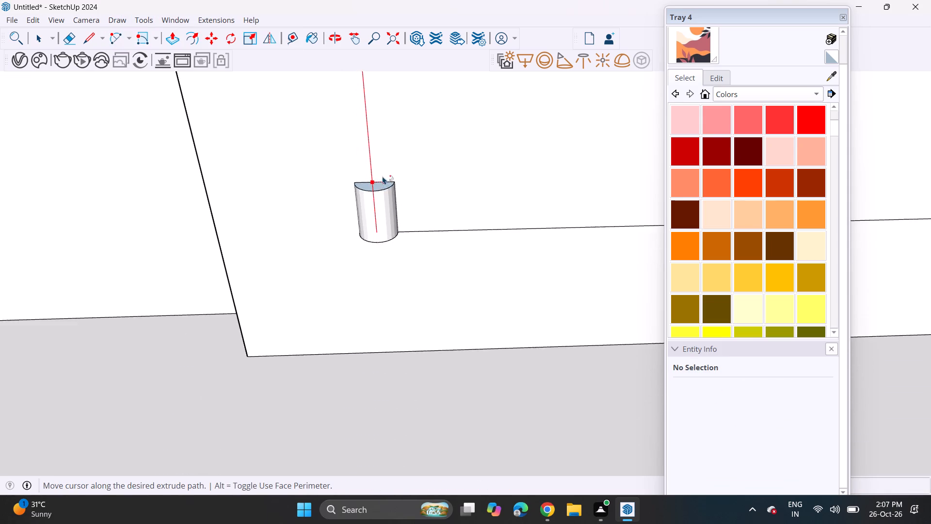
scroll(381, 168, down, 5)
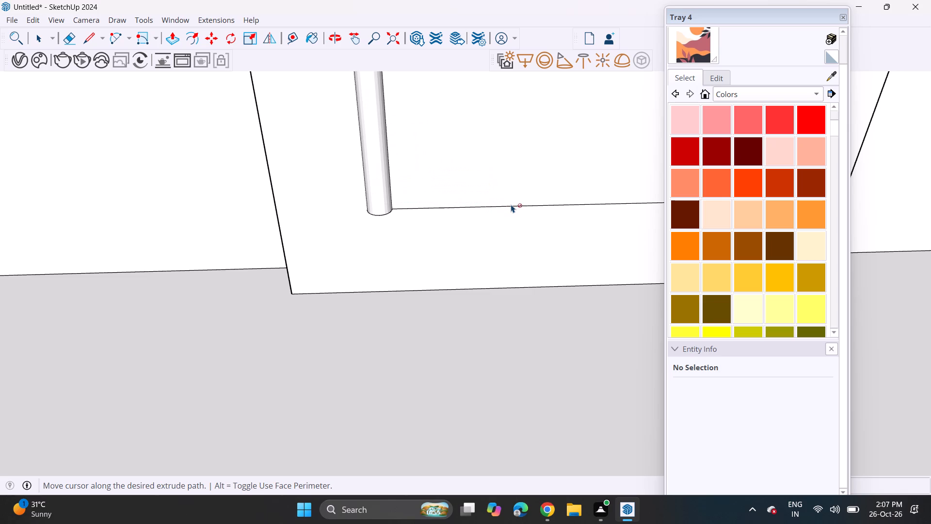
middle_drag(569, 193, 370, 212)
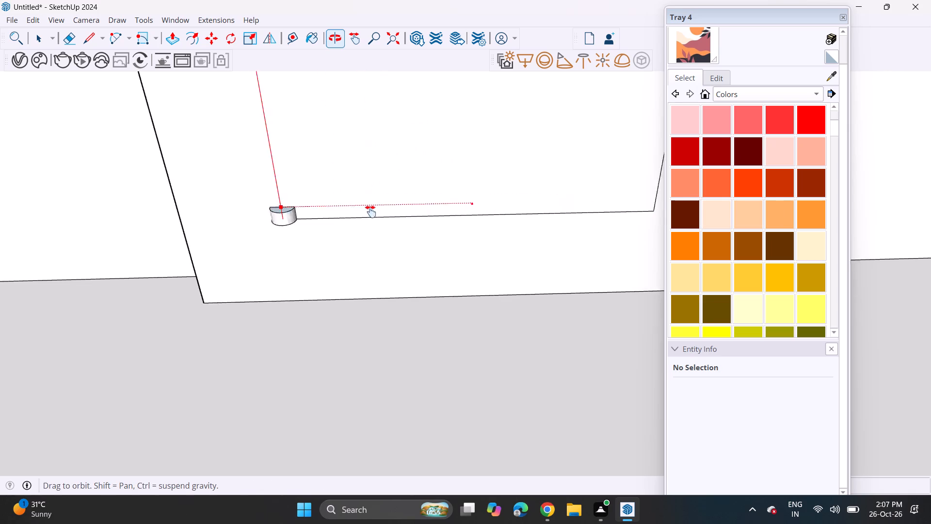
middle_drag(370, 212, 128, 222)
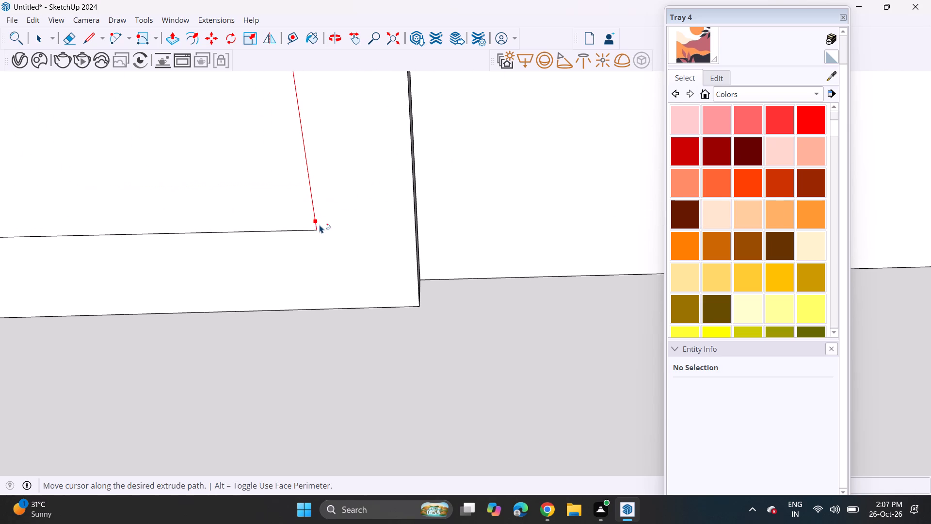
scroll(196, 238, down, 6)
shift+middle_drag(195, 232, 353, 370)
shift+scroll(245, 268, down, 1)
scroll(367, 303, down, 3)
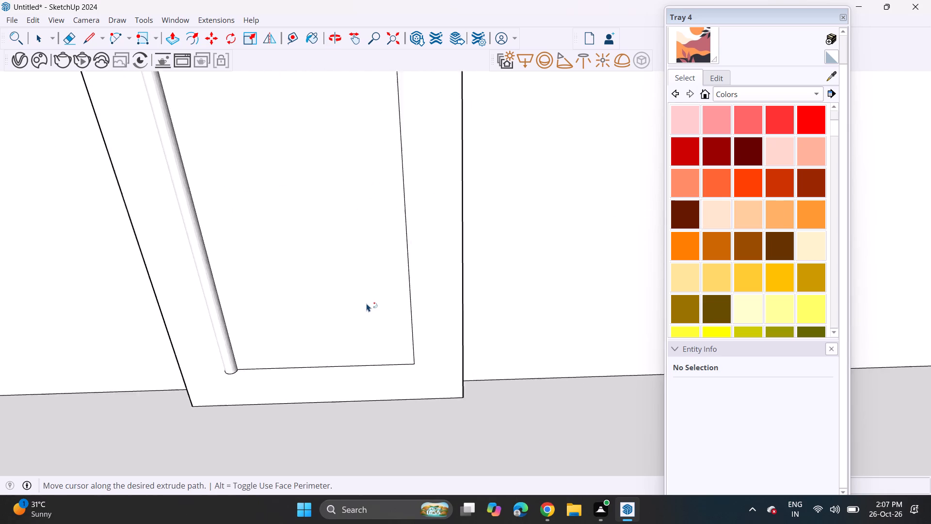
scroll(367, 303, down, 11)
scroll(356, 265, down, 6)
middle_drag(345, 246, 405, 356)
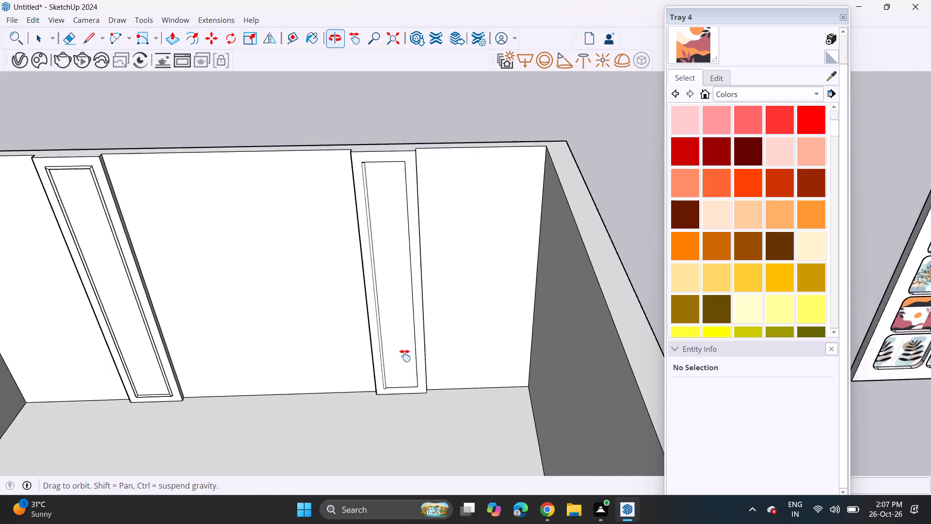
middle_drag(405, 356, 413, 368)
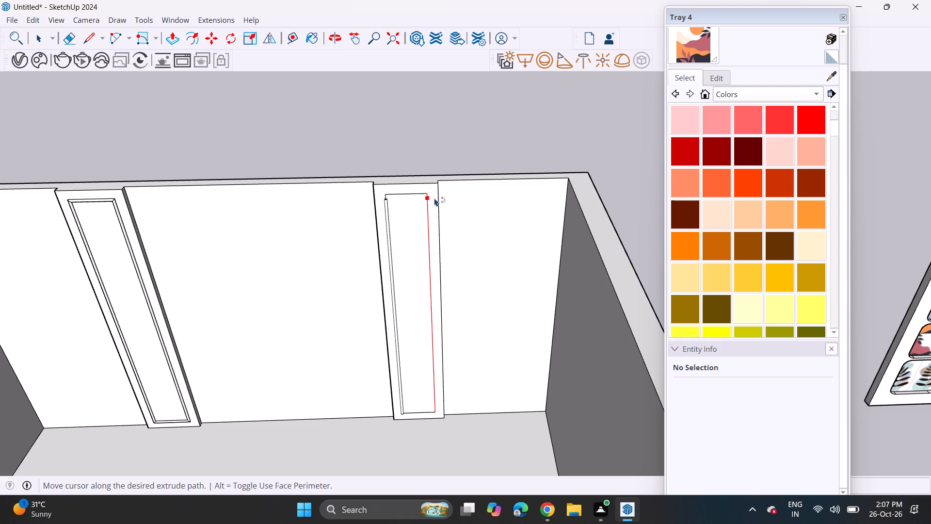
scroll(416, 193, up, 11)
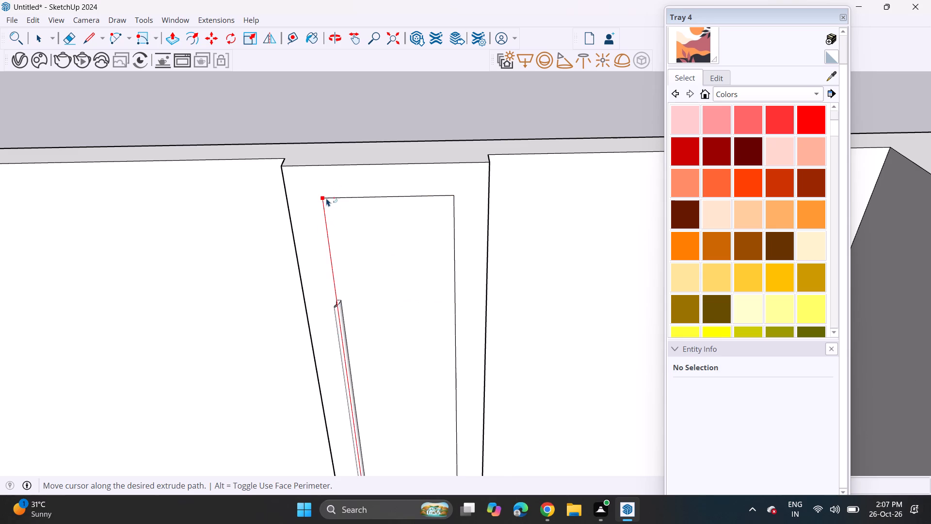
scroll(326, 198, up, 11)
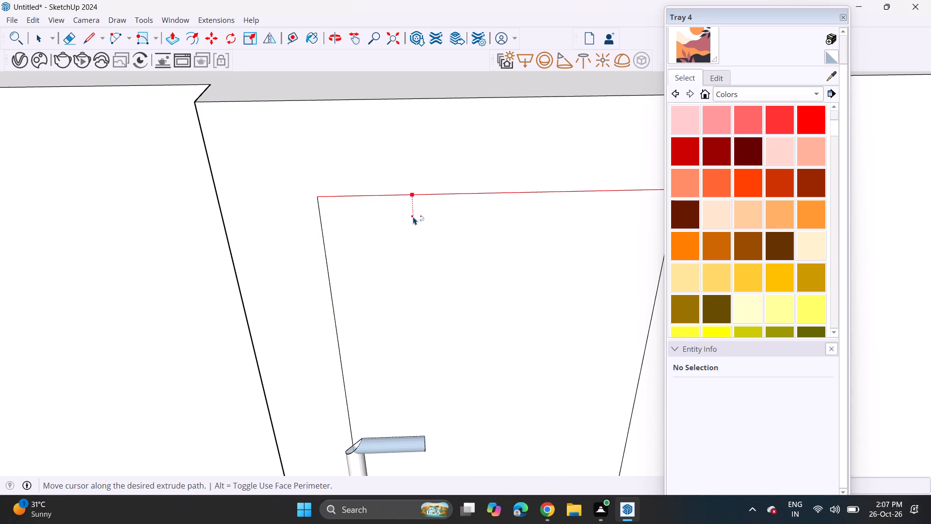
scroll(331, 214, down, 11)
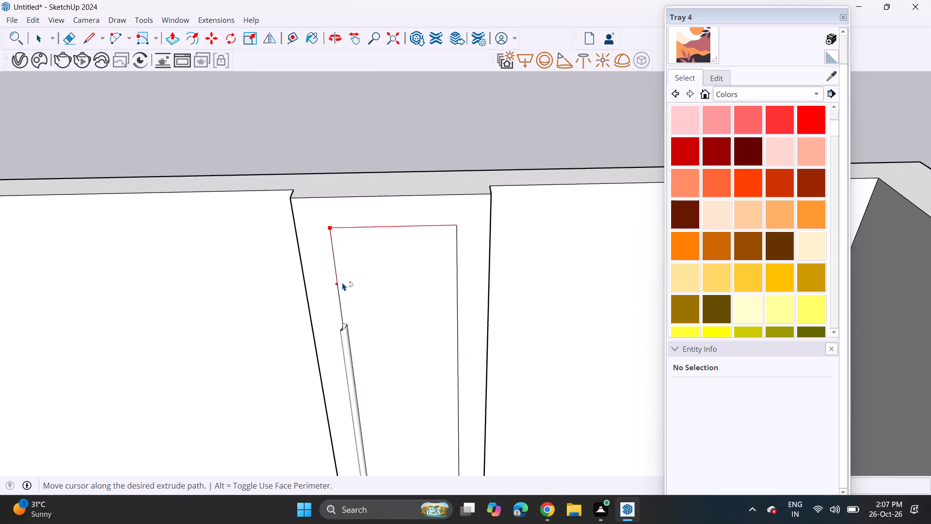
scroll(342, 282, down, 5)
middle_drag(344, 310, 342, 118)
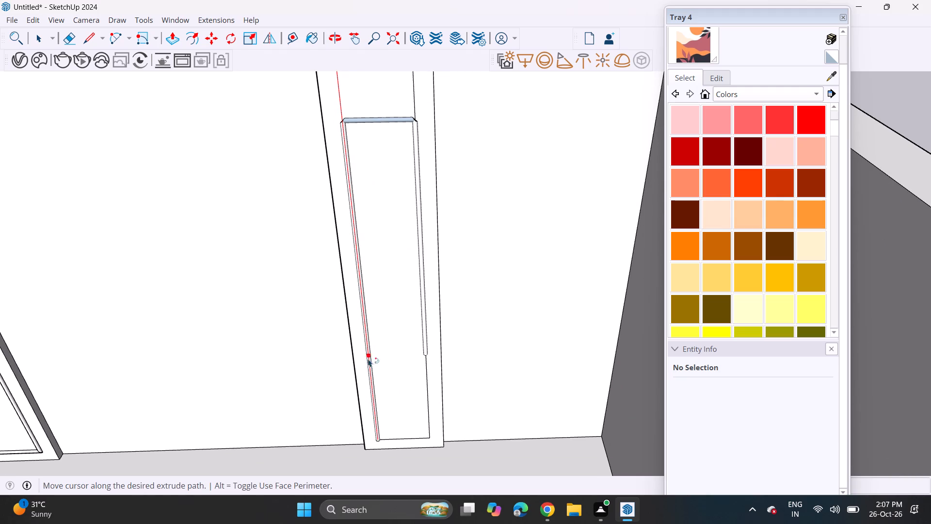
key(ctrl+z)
Sweep the half-round profile with Follow Me around the right strip's whole inner rectangle, closing the frame moulding at its starting corner.
scroll(362, 438, up, 7)
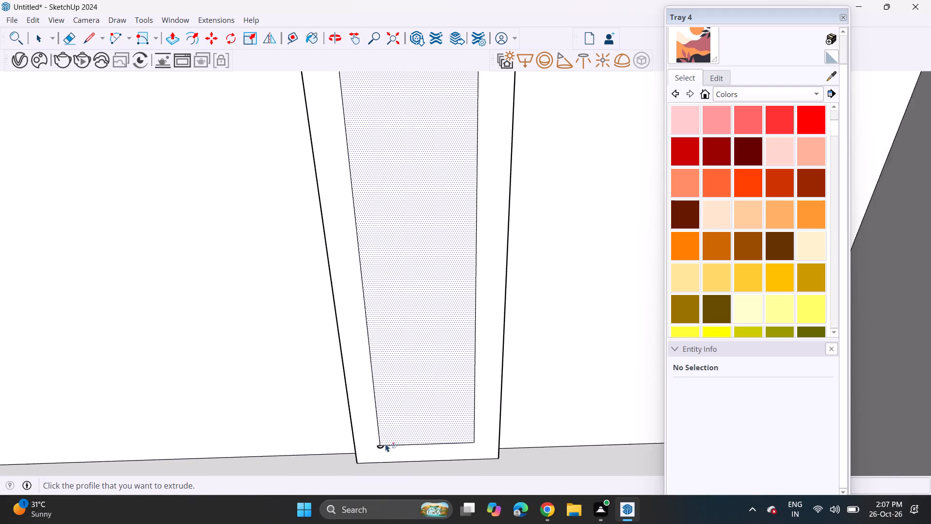
scroll(385, 443, up, 14)
click(371, 451)
scroll(362, 332, down, 20)
scroll(362, 332, down, 1)
scroll(342, 262, up, 1)
scroll(336, 224, down, 5)
shift+middle_drag(325, 145, 343, 418)
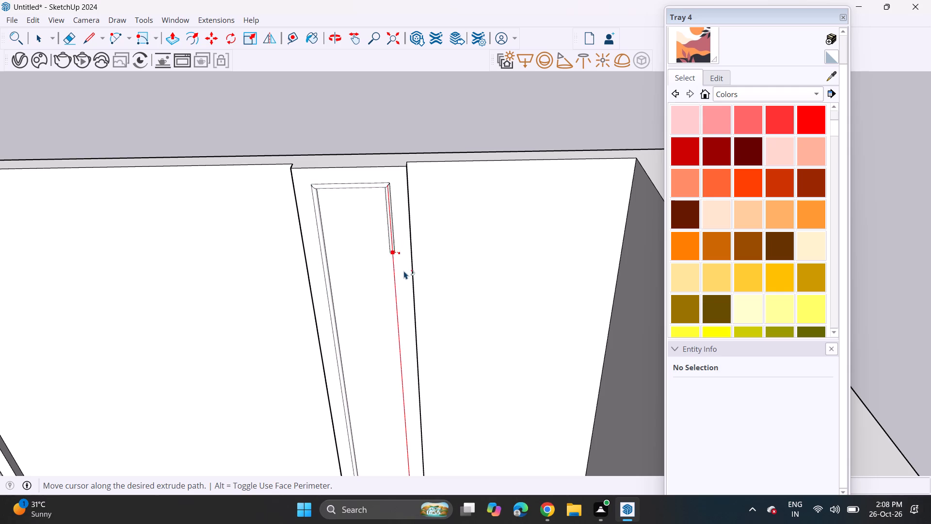
middle_drag(404, 403, 426, 132)
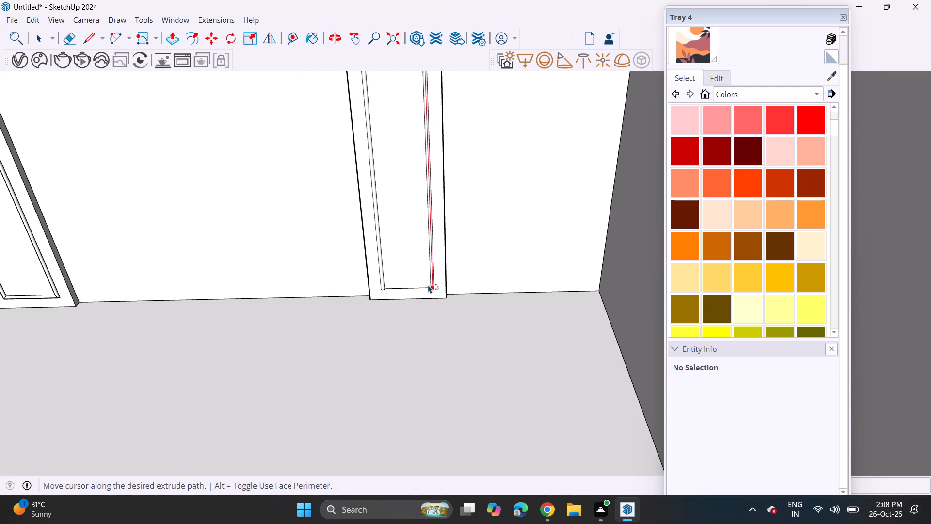
scroll(417, 288, up, 13)
scroll(357, 283, up, 10)
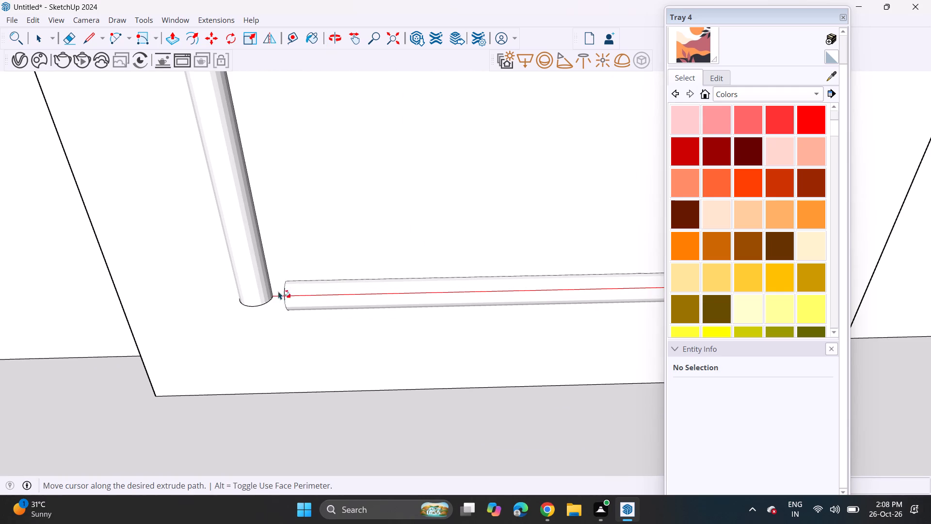
click(253, 298)
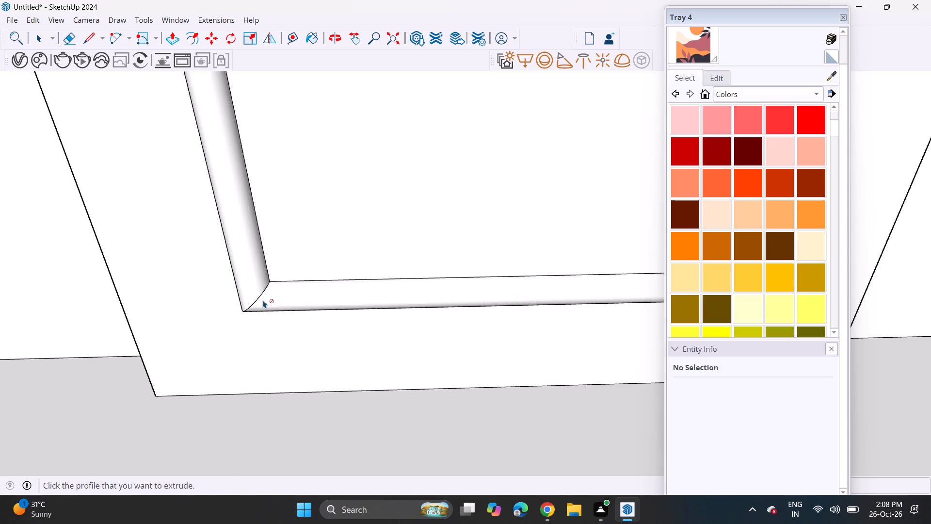
Examine the right strip's frame moulding at its lower corner and alongside the left strip's frame.
middle_drag(305, 308, 305, 222)
scroll(304, 239, up, 1)
scroll(287, 211, down, 15)
shift+middle_drag(288, 217, 390, 369)
scroll(380, 341, down, 4)
scroll(383, 367, up, 1)
scroll(383, 369, down, 3)
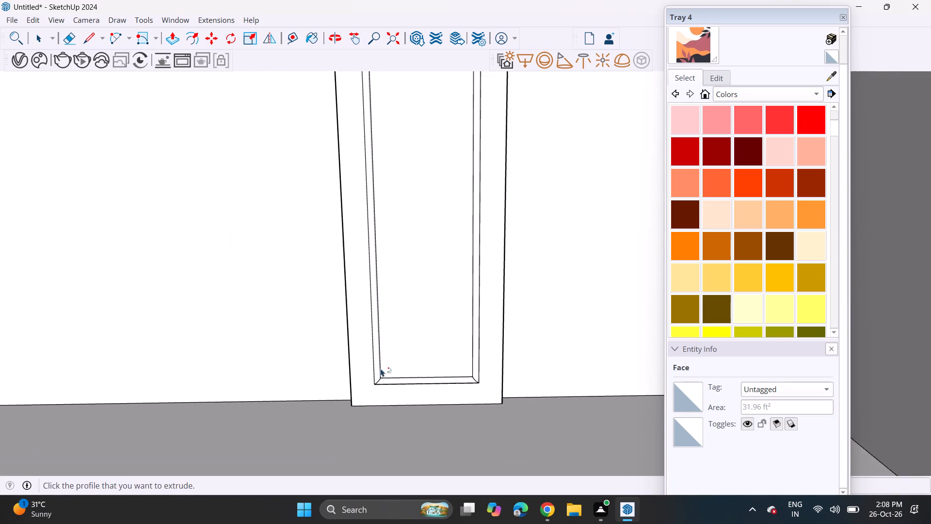
scroll(381, 368, down, 14)
shift+middle_drag(362, 344, 521, 378)
scroll(521, 368, down, 1)
scroll(508, 363, up, 1)
middle_drag(507, 360, 512, 333)
middle_drag(504, 359, 423, 310)
shift+scroll(467, 338, up, 1)
middle_drag(423, 310, 397, 297)
scroll(386, 321, up, 2)
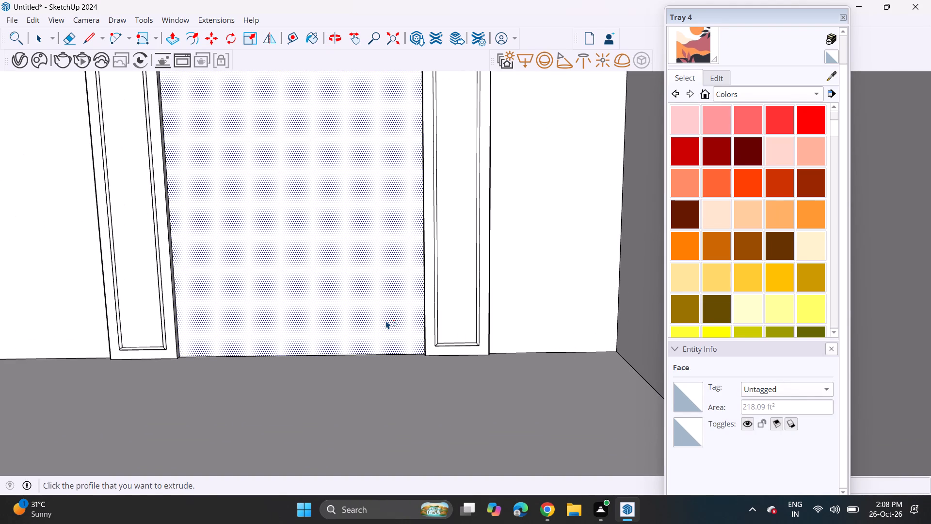
Thicken the back wall by pulling its outer face outward with Push/Pull.
scroll(386, 321, down, 1)
scroll(386, 321, up, 1)
scroll(386, 321, down, 7)
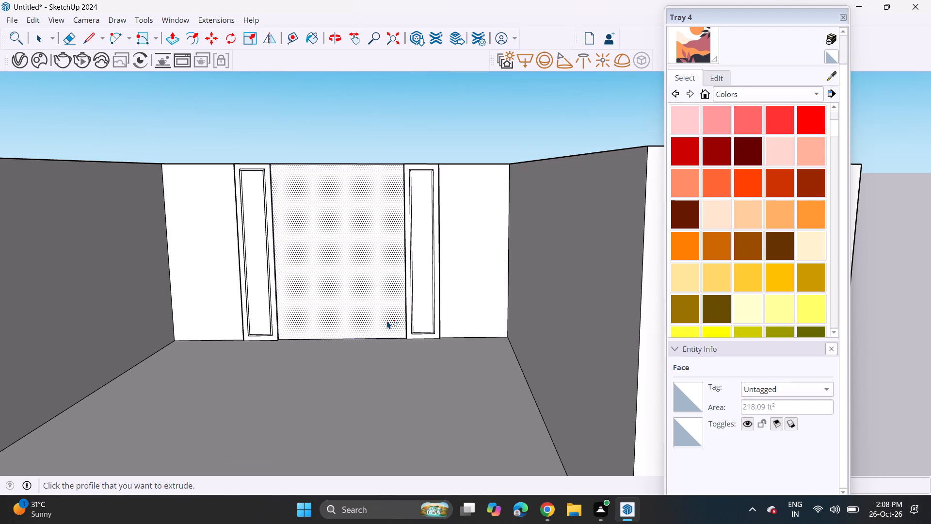
middle_drag(240, 254, 449, 391)
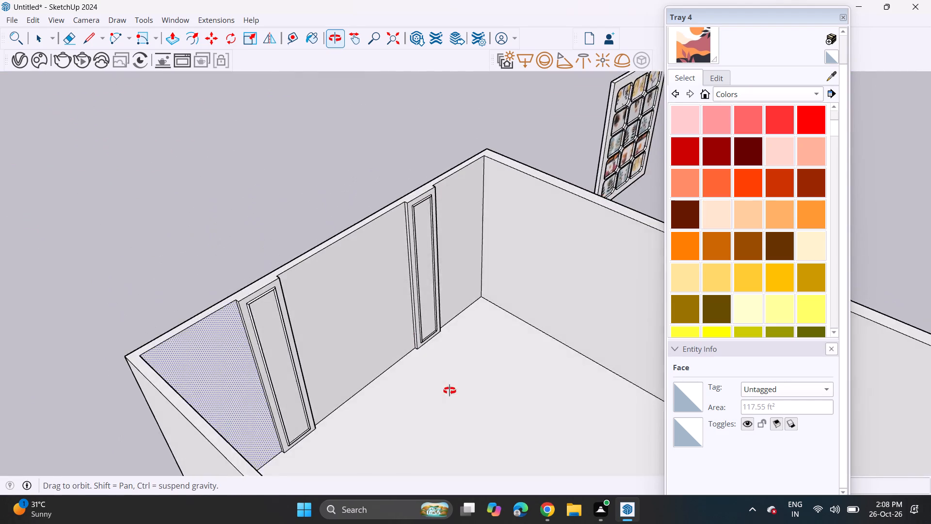
middle_drag(449, 391, 549, 365)
click(178, 37)
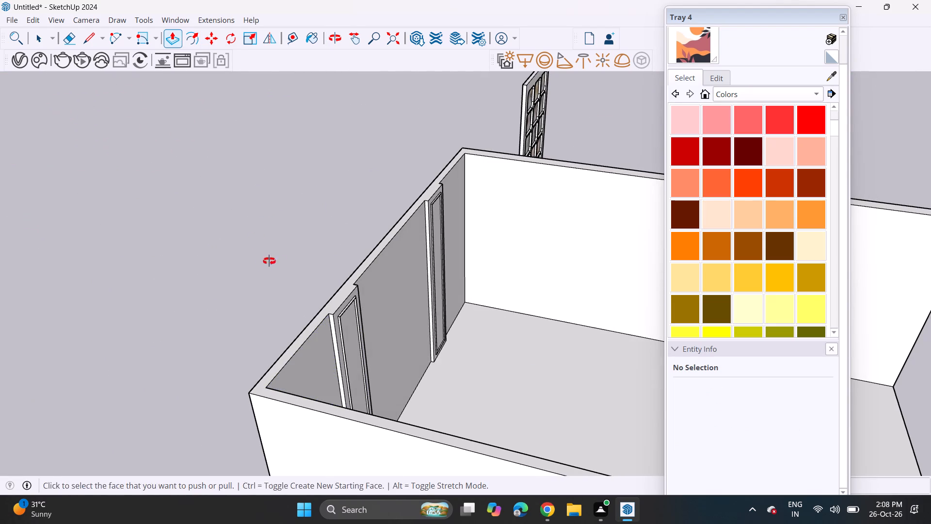
middle_drag(269, 261, 364, 262)
middle_drag(415, 306, 444, 299)
click(427, 335)
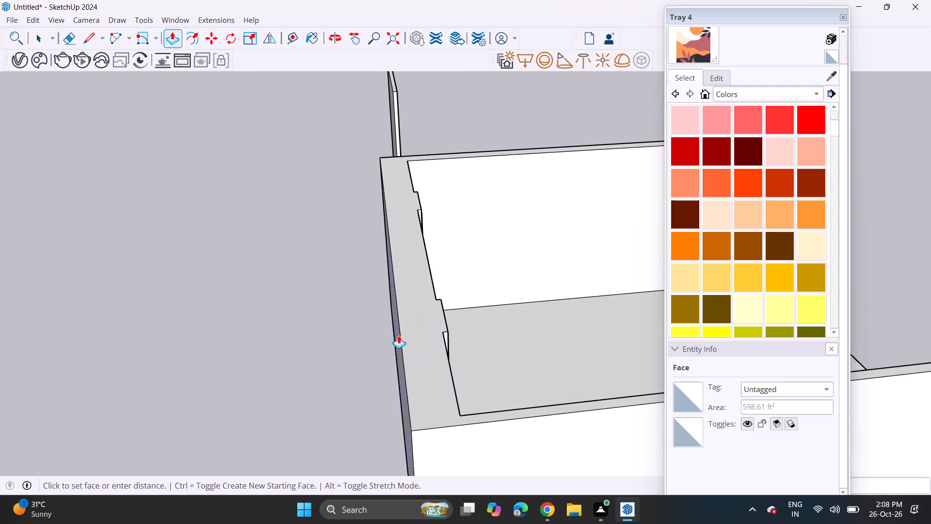
click(399, 335)
Push back the plain wall sections outside the two raised strips, matching the second section's depth to the first.
middle_drag(448, 351, 273, 358)
click(299, 370)
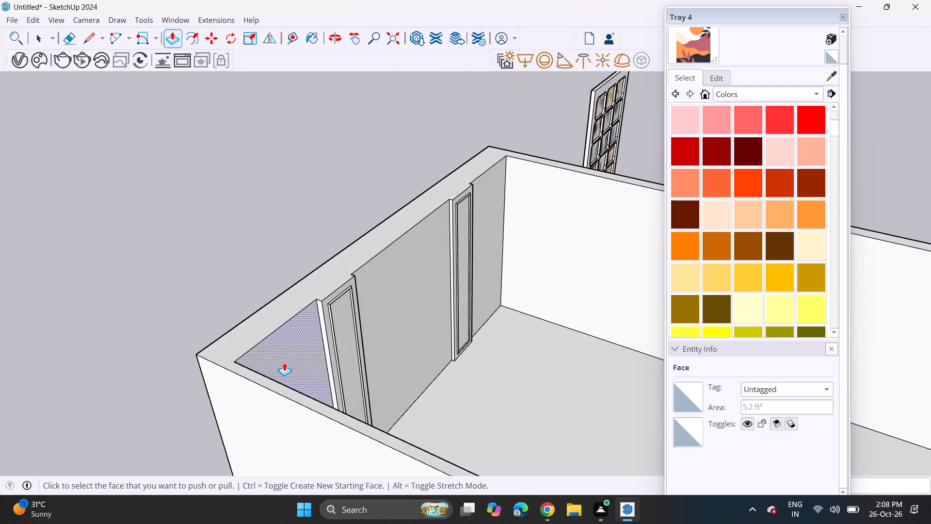
click(304, 368)
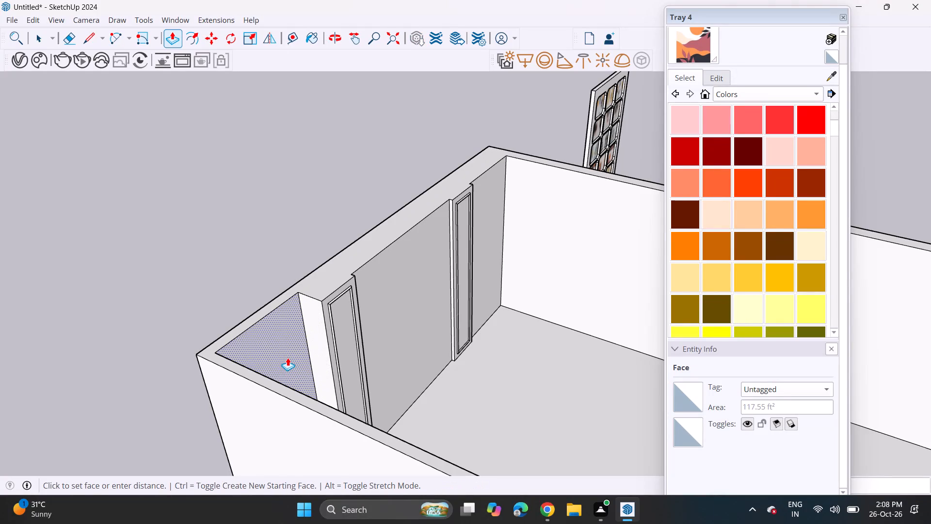
click(289, 358)
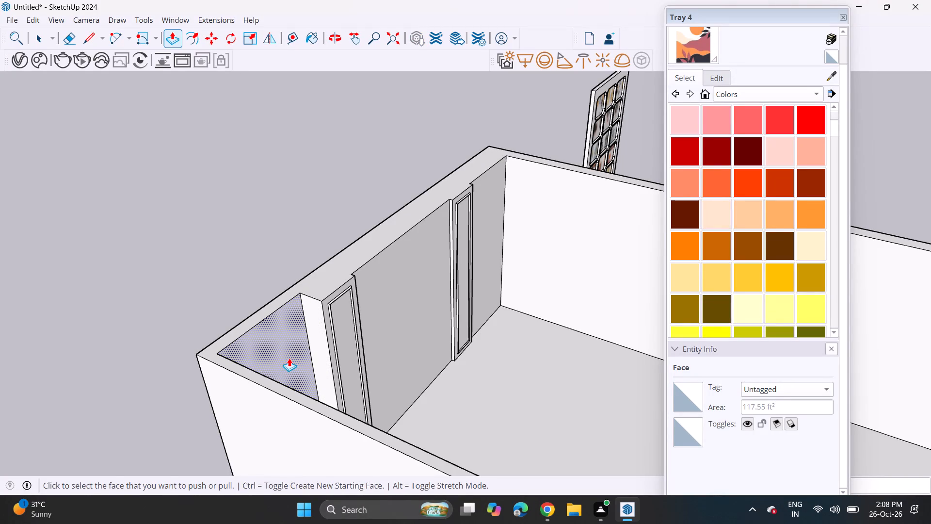
middle_drag(450, 321, 217, 289)
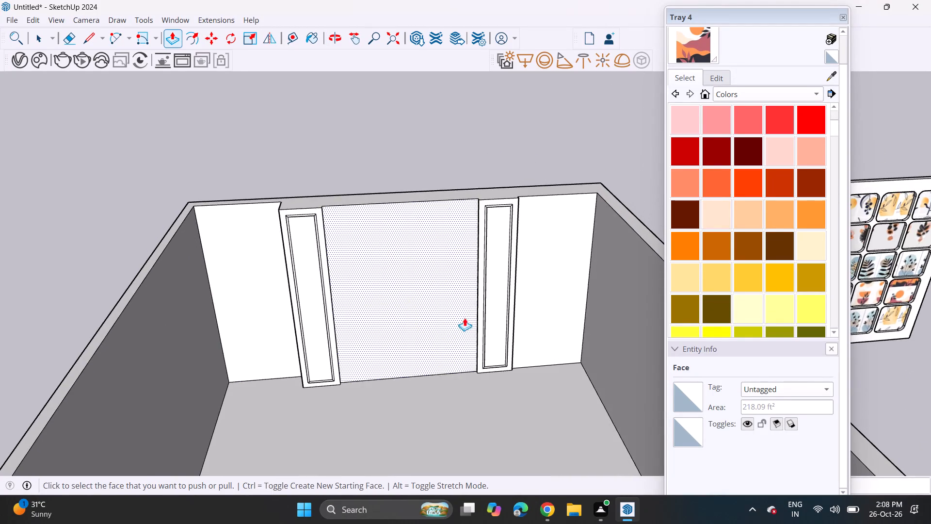
scroll(516, 311, up, 4)
click(545, 326)
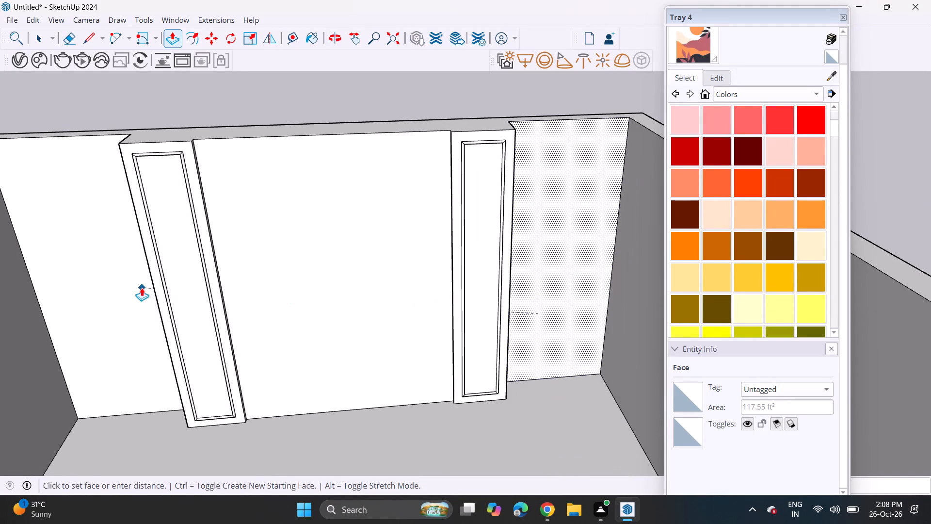
click(137, 289)
Push the back wall's central section between the two framed strips slightly back.
middle_drag(411, 315, 431, 317)
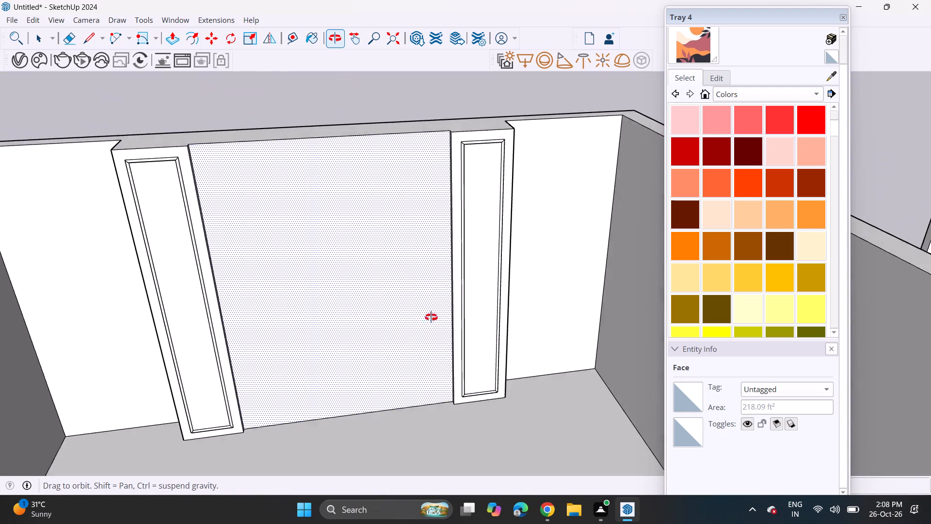
middle_drag(431, 317, 445, 353)
click(398, 374)
click(394, 368)
Move the print-filled panel group by its upper corner into the central recess between the two framed strips.
middle_drag(493, 347, 445, 315)
scroll(428, 312, up, 1)
scroll(404, 296, down, 7)
middle_drag(451, 336, 439, 302)
scroll(436, 311, down, 3)
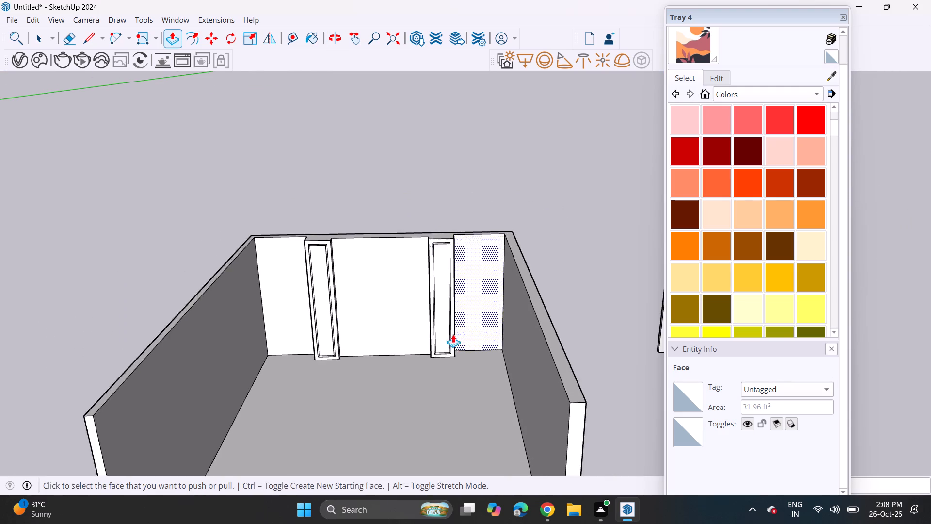
shift+middle_drag(448, 334, 261, 311)
shift+scroll(431, 331, up, 1)
key(space)
click(534, 247)
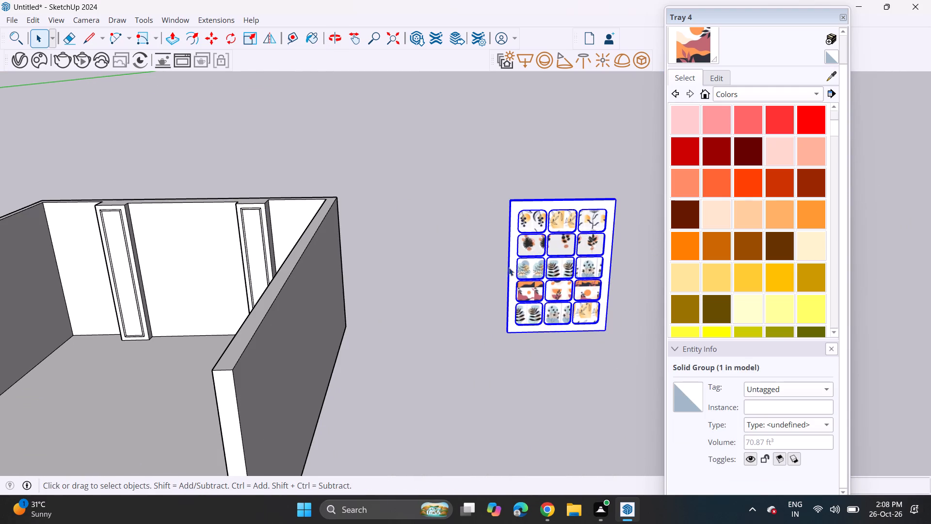
key(m)
click(506, 195)
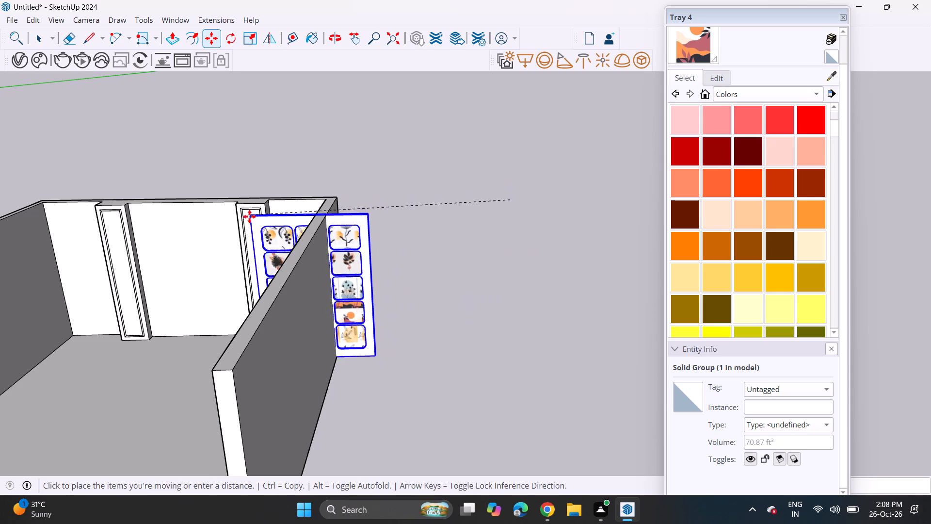
shift+middle_drag(152, 218, 295, 268)
middle_drag(240, 297, 302, 337)
scroll(256, 293, up, 2)
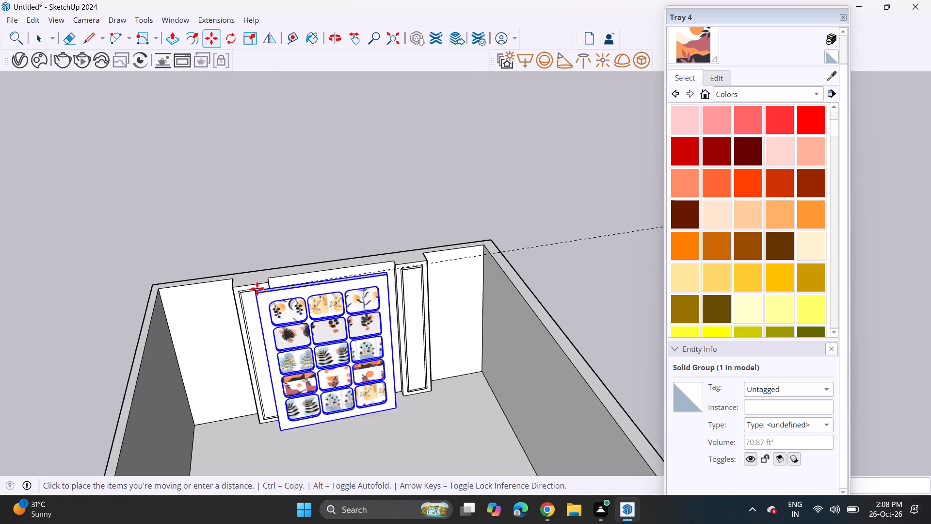
scroll(257, 289, up, 8)
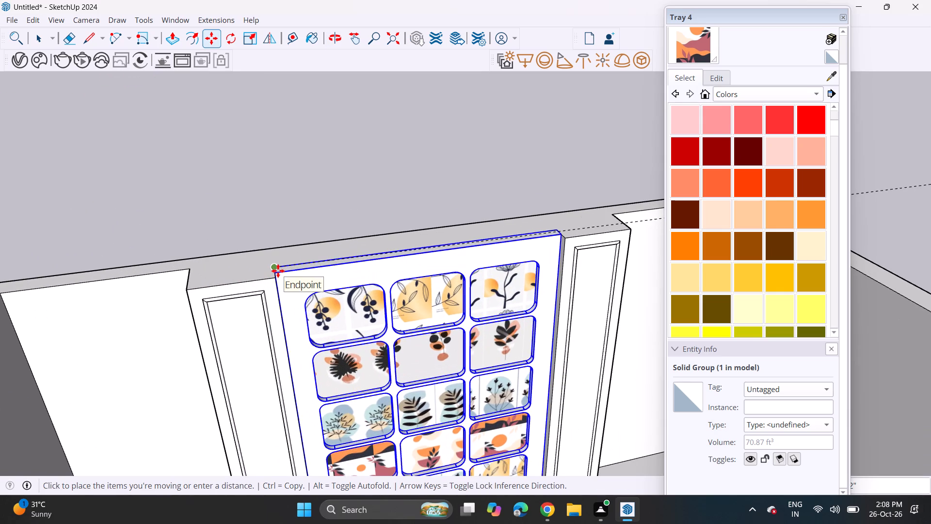
click(277, 271)
Move the print panel forward by its top corner until its face is flush with the raised strips.
middle_drag(368, 298, 273, 320)
scroll(308, 236, up, 11)
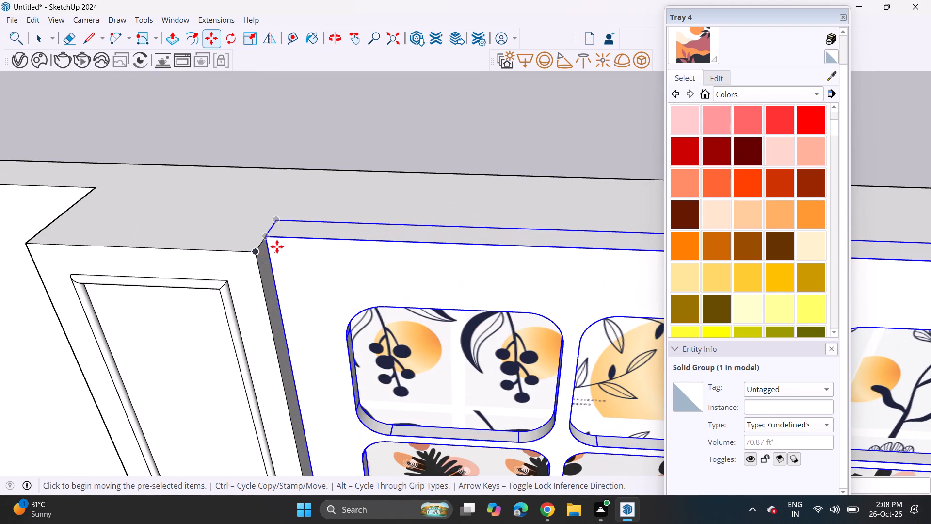
click(267, 240)
click(257, 253)
Examine the print panel's fit between the framed strips, with the panel deselected, from the front and at an angle.
scroll(276, 281, down, 6)
scroll(276, 286, up, 1)
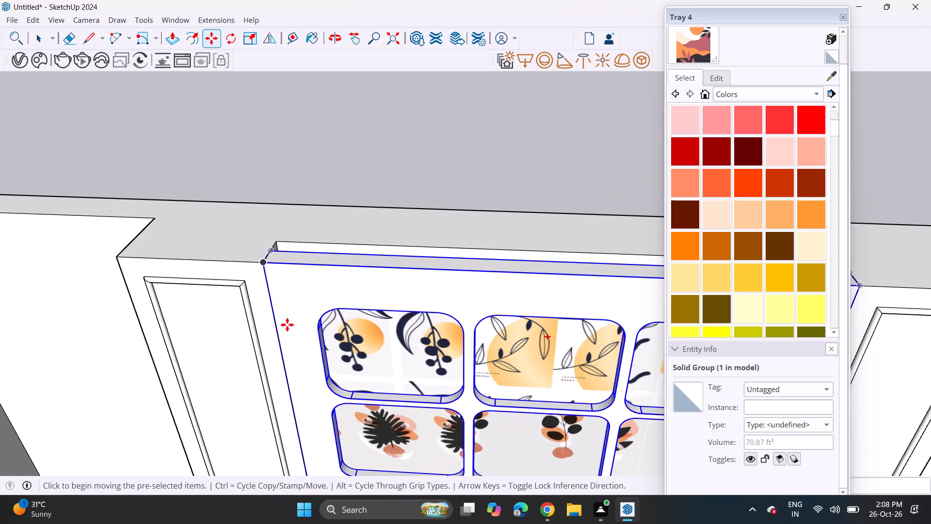
middle_drag(282, 333, 293, 247)
scroll(295, 236, down, 6)
scroll(295, 278, up, 1)
scroll(300, 309, down, 5)
scroll(302, 325, up, 1)
middle_drag(317, 344, 328, 293)
scroll(328, 293, up, 2)
scroll(334, 291, down, 6)
scroll(330, 334, up, 1)
middle_drag(332, 338, 365, 270)
middle_drag(365, 282, 383, 282)
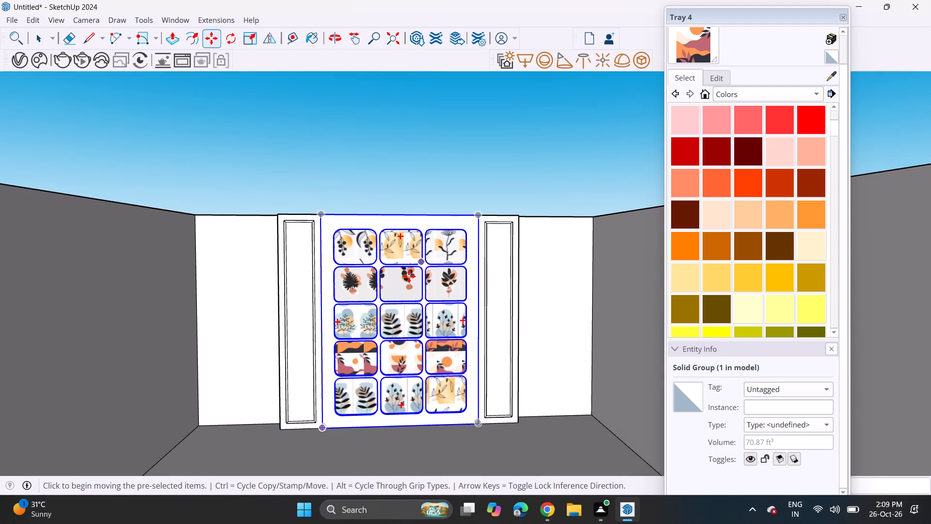
key(space)
click(416, 192)
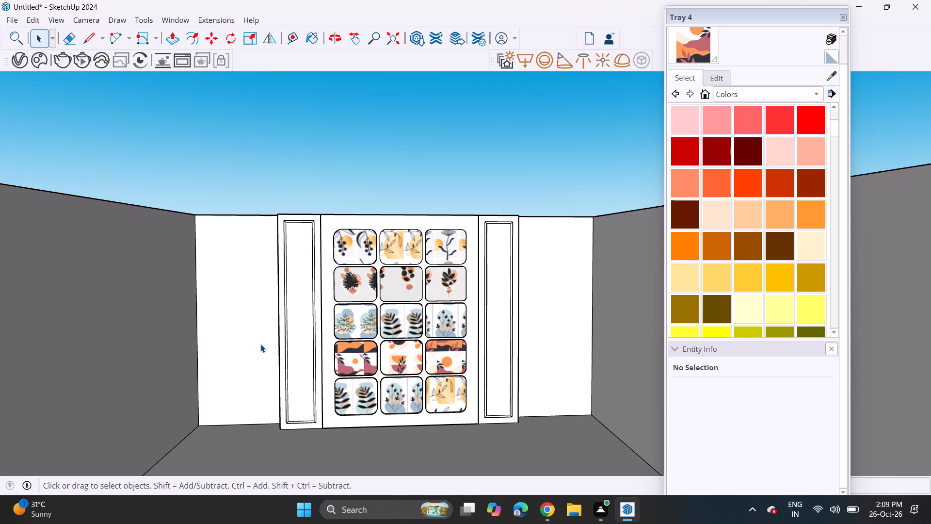
middle_drag(541, 370, 611, 391)
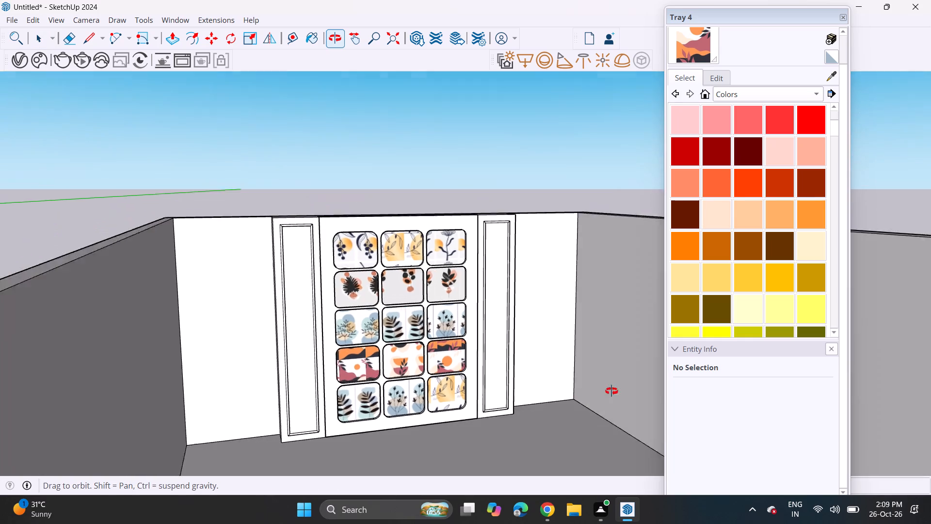
middle_drag(611, 391, 573, 385)
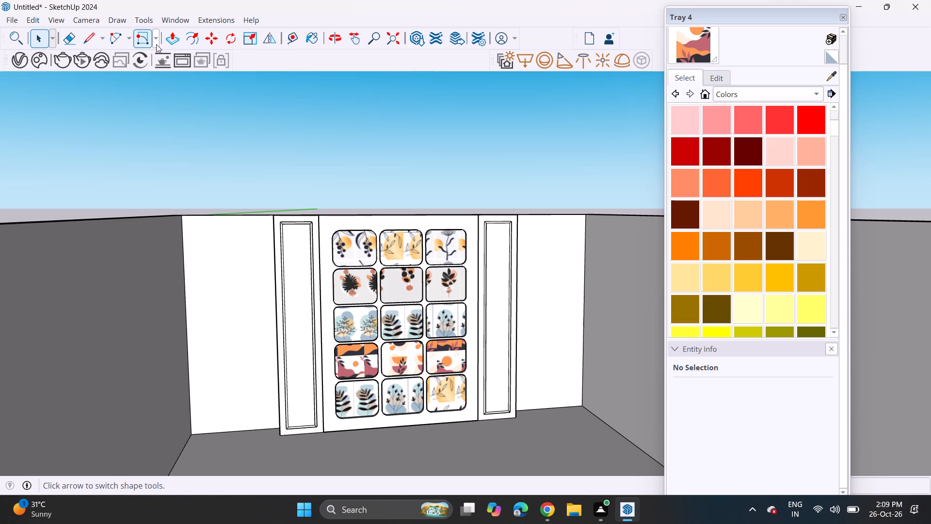
Draw an upright rotated rectangle 6" high along the full top outer edge of the back wall.
click(156, 44)
click(170, 67)
middle_drag(234, 138, 193, 224)
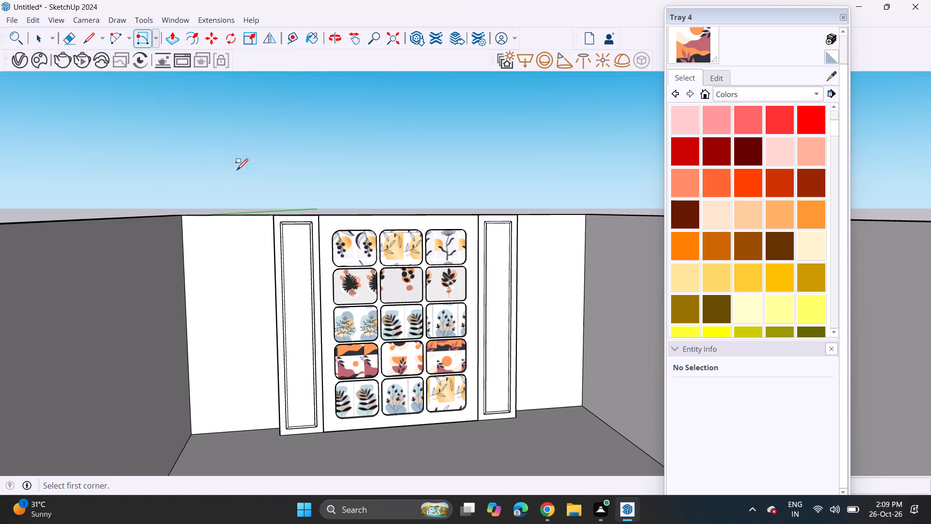
middle_drag(236, 170, 174, 247)
scroll(180, 234, up, 1)
click(198, 200)
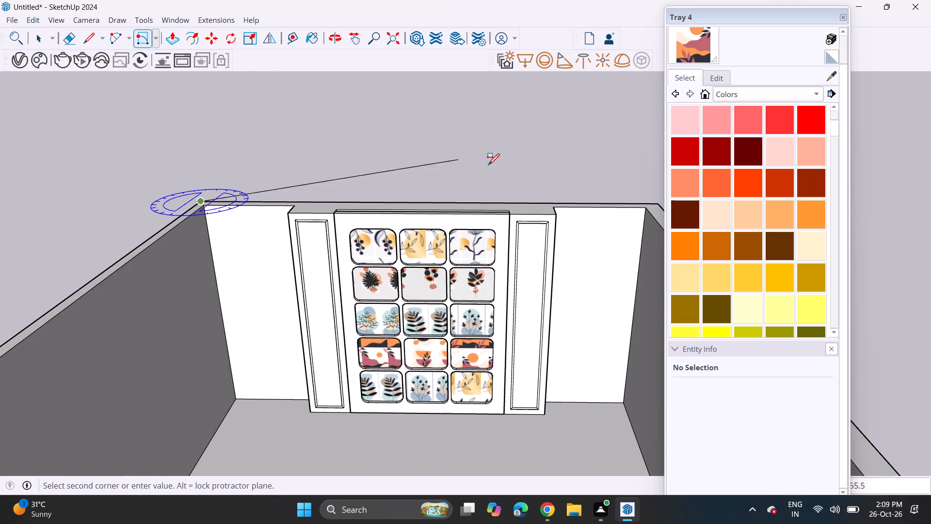
click(658, 201)
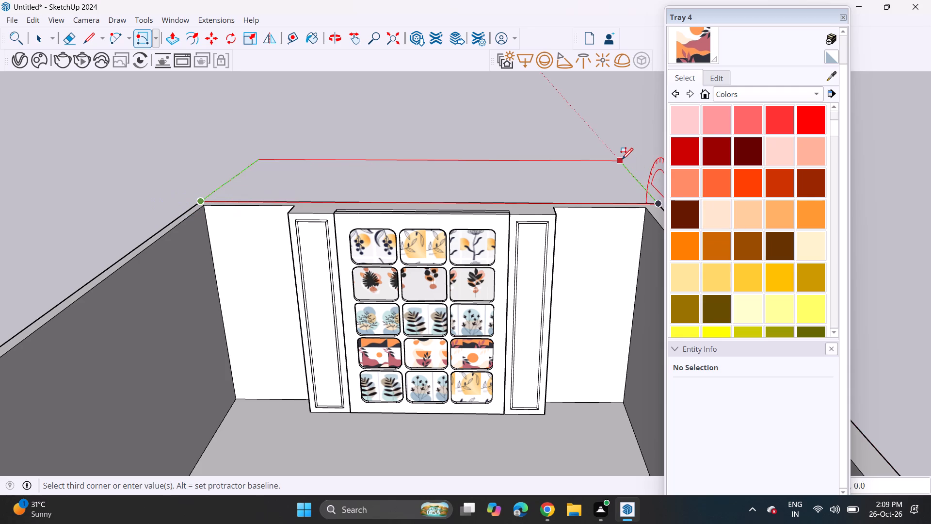
middle_drag(591, 153, 289, 145)
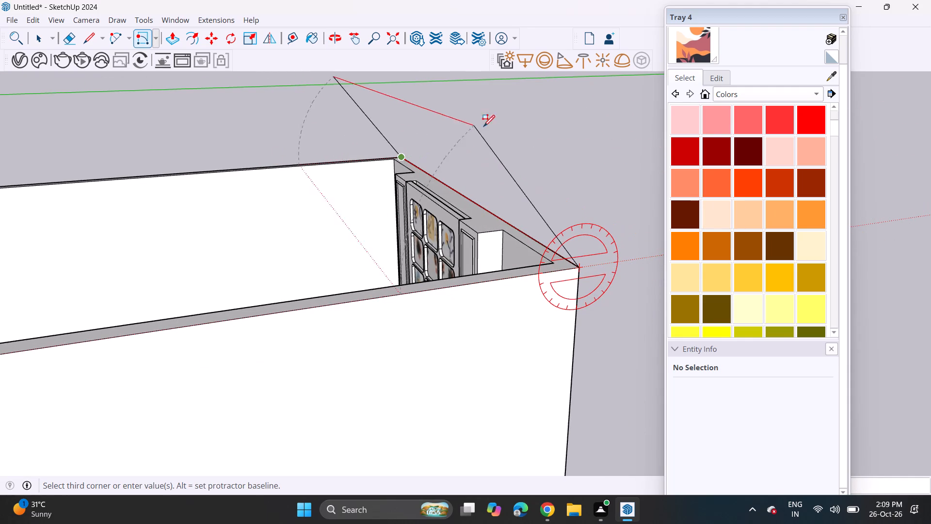
middle_drag(480, 154, 401, 106)
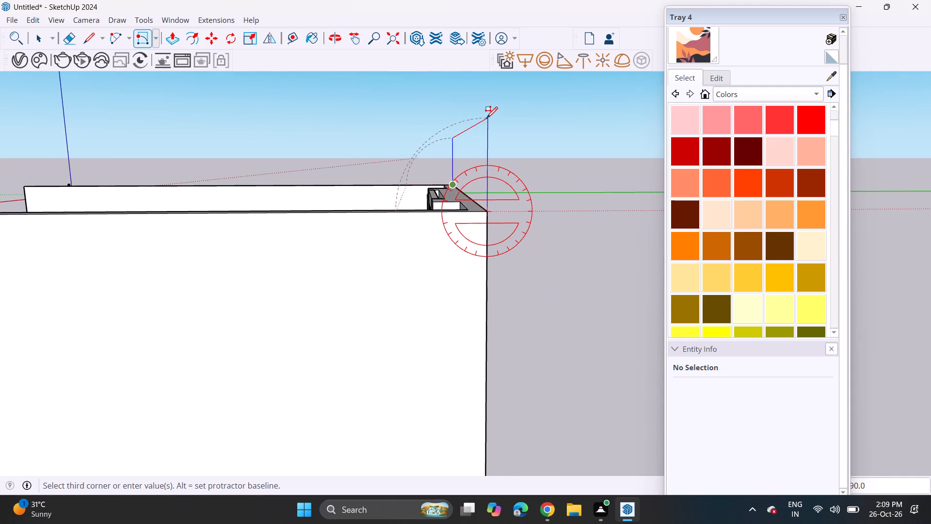
key(6)
key(Return)
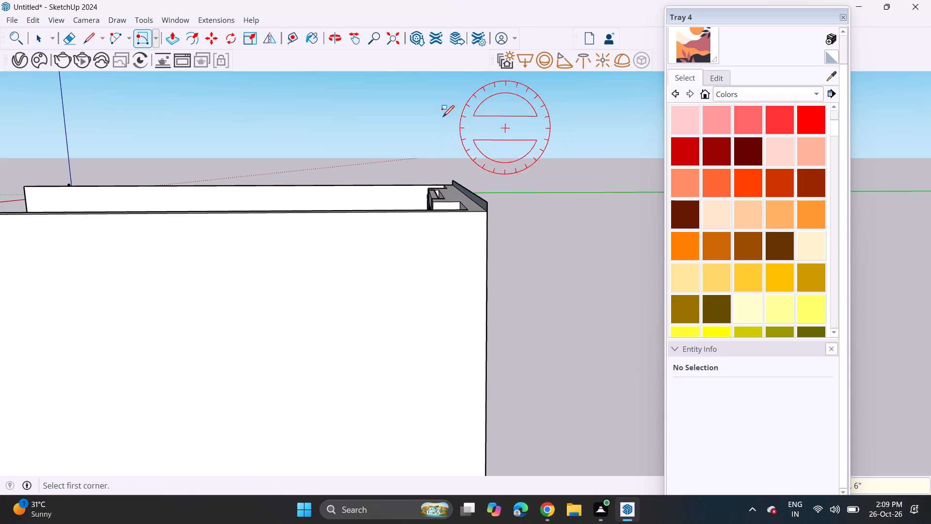
Extrude the upright rectangle over the room to the side walls' front edge, forming a ceiling slab.
click(173, 33)
middle_drag(445, 193, 502, 206)
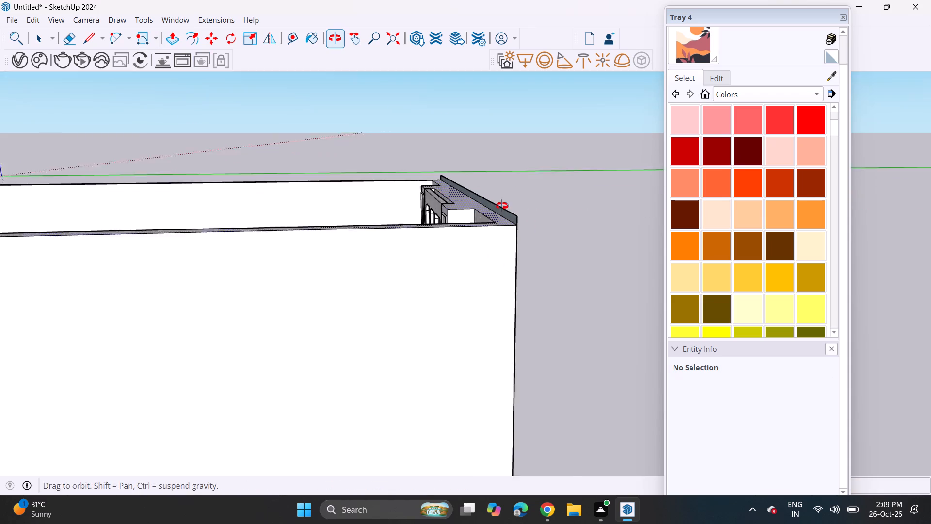
middle_drag(502, 206, 520, 207)
click(523, 206)
scroll(373, 233, down, 5)
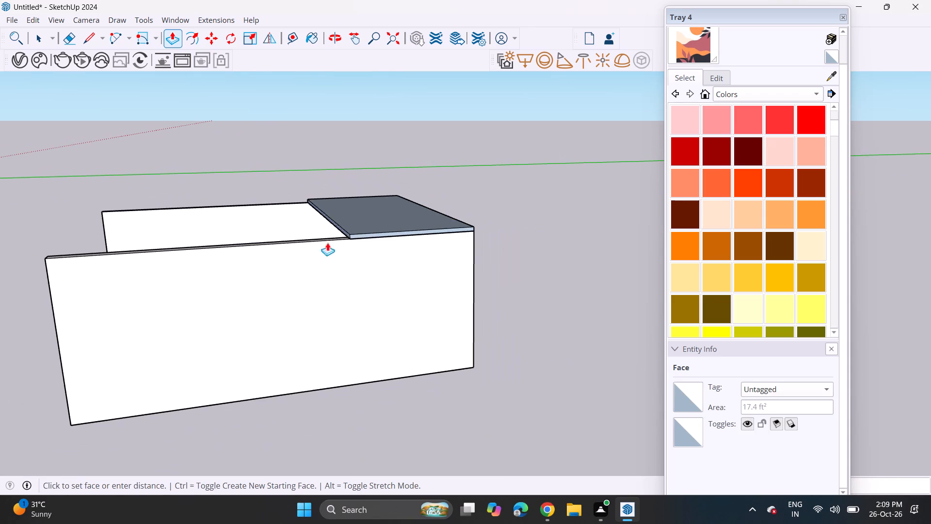
shift+middle_drag(263, 260, 525, 238)
click(337, 294)
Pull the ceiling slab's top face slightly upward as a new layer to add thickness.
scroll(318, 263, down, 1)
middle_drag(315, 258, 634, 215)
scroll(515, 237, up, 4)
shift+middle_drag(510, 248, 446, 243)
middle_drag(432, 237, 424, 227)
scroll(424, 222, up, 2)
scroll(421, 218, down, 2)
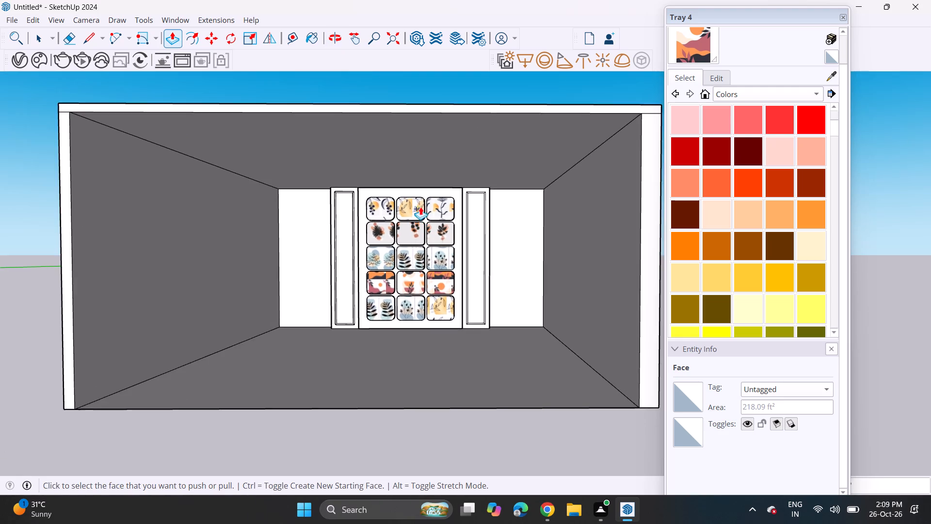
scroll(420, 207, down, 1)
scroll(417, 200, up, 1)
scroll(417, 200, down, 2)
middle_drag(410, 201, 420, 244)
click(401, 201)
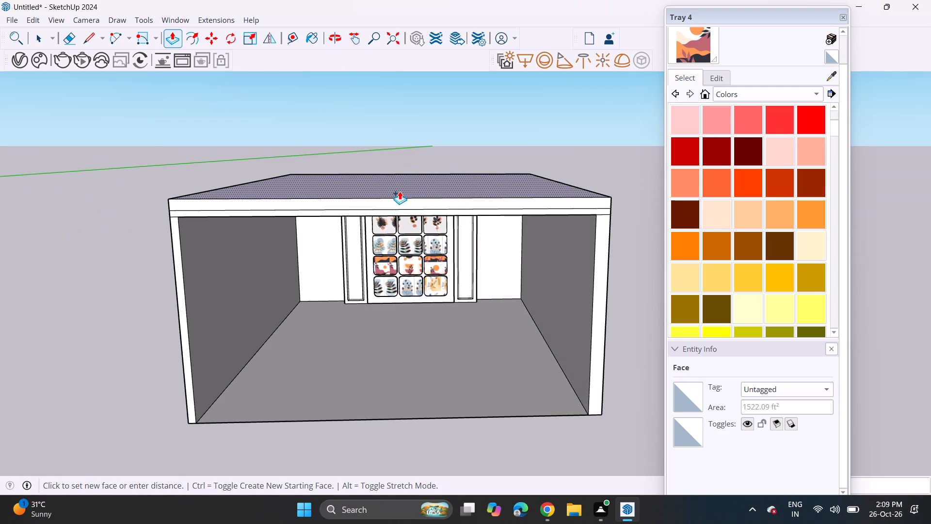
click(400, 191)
Examine the room's interior, checking the ceiling underside, side walls and print panel wall.
middle_drag(433, 238, 430, 198)
scroll(431, 213, up, 4)
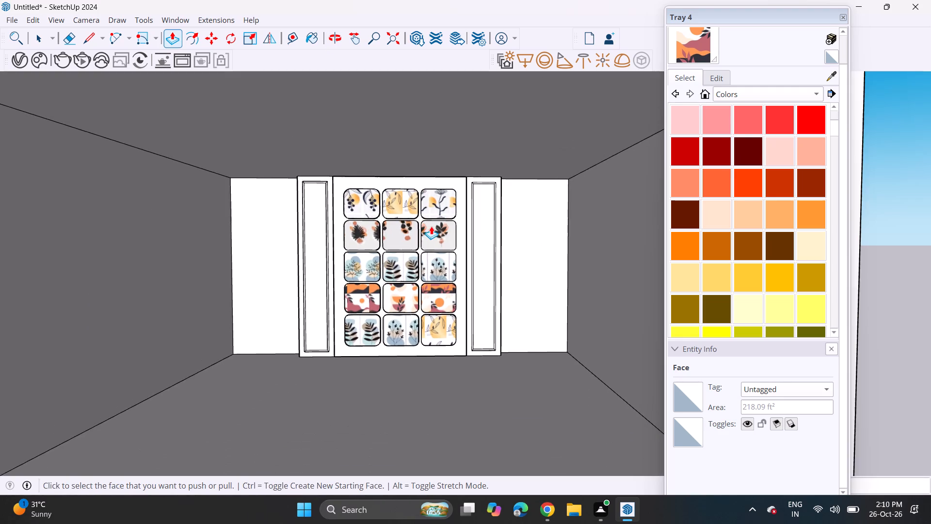
shift+middle_drag(431, 226, 365, 225)
middle_drag(372, 225, 405, 218)
shift+middle_drag(371, 225, 435, 232)
scroll(421, 235, up, 1)
middle_drag(412, 234, 404, 232)
scroll(395, 231, up, 1)
middle_drag(386, 231, 353, 236)
scroll(342, 217, down, 2)
shift+middle_drag(345, 226, 364, 260)
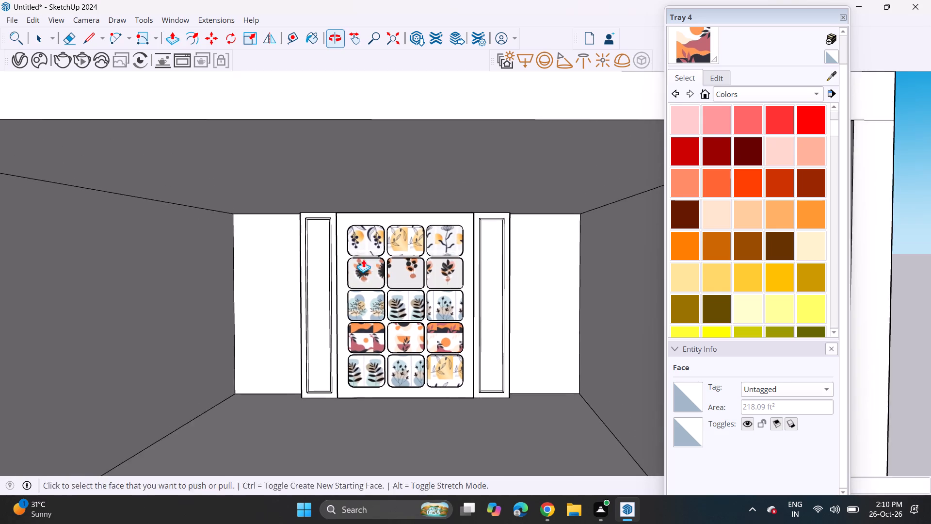
middle_drag(363, 249, 376, 199)
scroll(367, 199, up, 2)
shift+middle_drag(358, 195, 372, 251)
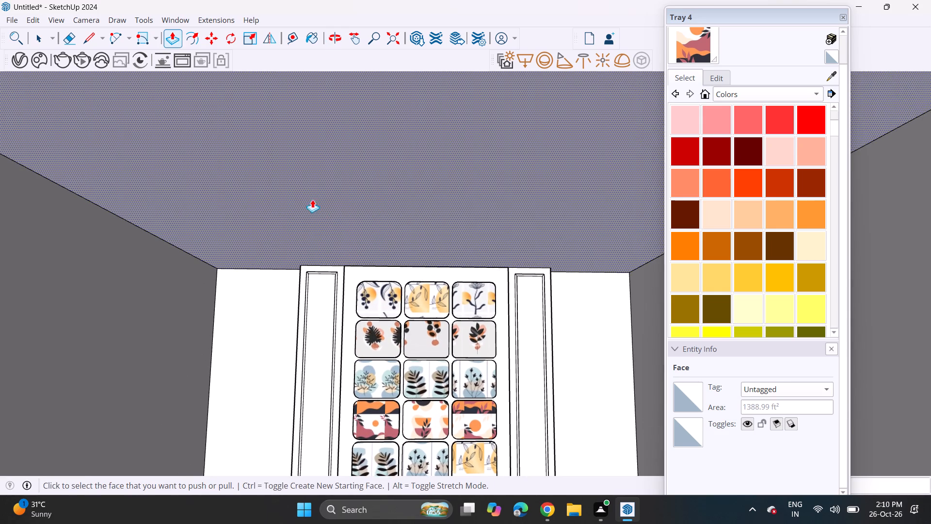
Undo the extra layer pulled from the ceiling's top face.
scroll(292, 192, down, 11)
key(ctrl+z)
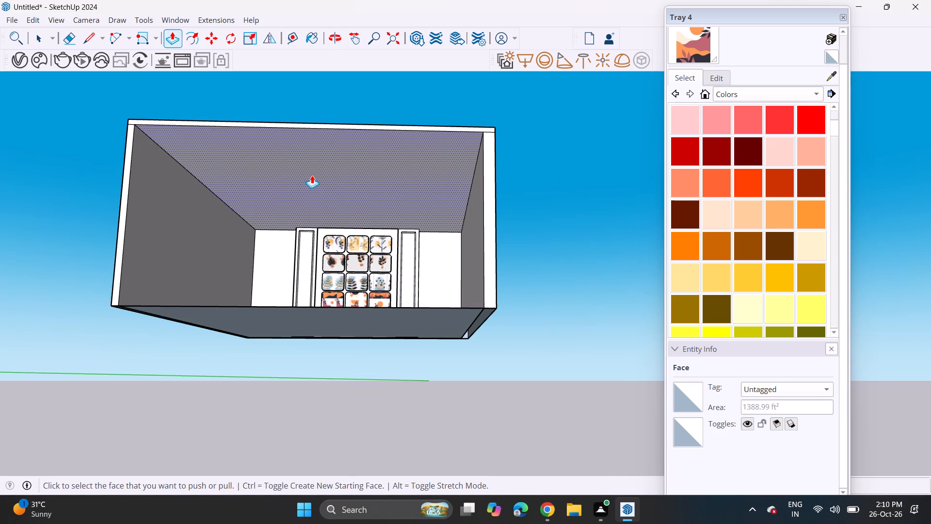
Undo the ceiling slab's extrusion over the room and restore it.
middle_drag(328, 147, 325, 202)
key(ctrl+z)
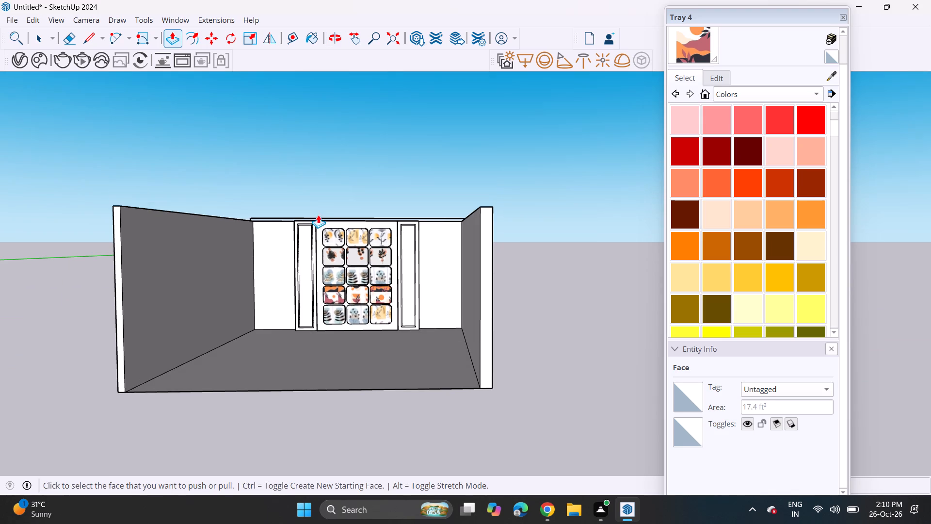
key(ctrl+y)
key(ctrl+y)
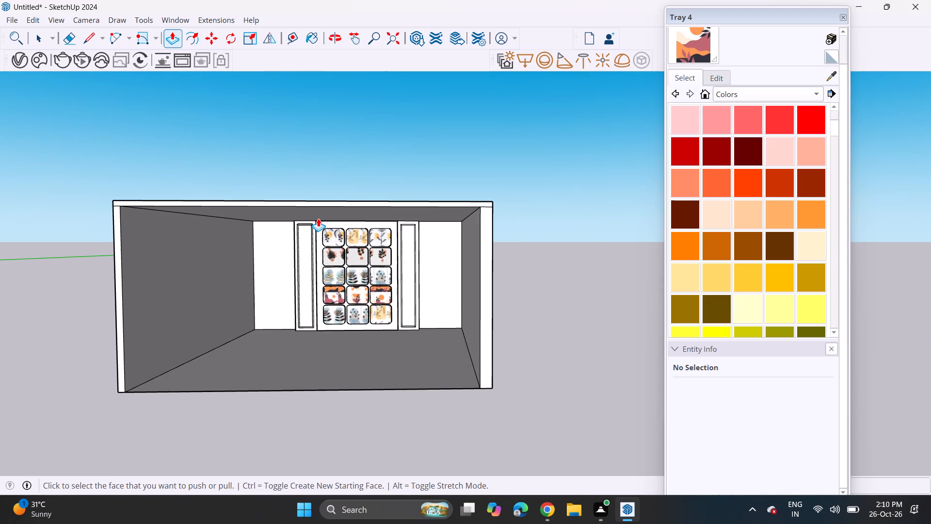
Push the ceiling's underside face slightly upward to raise the room's interior height.
click(313, 213)
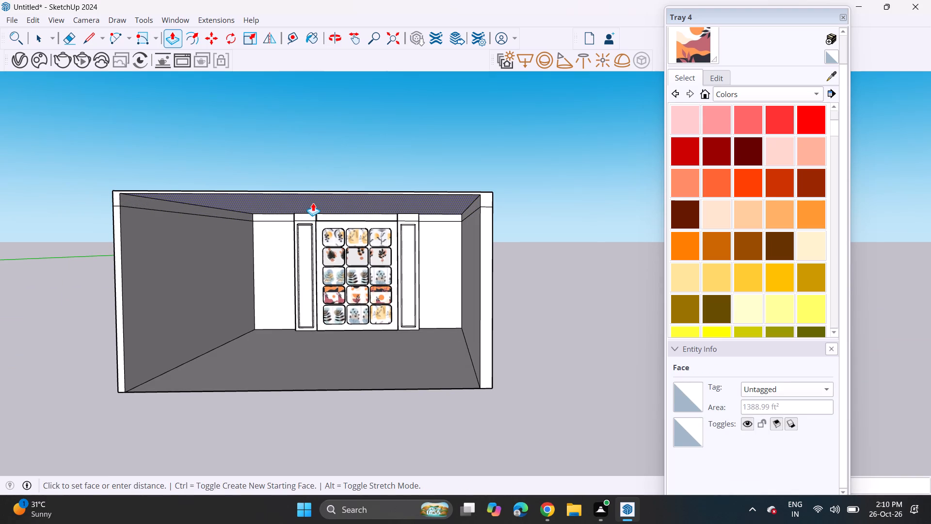
click(313, 203)
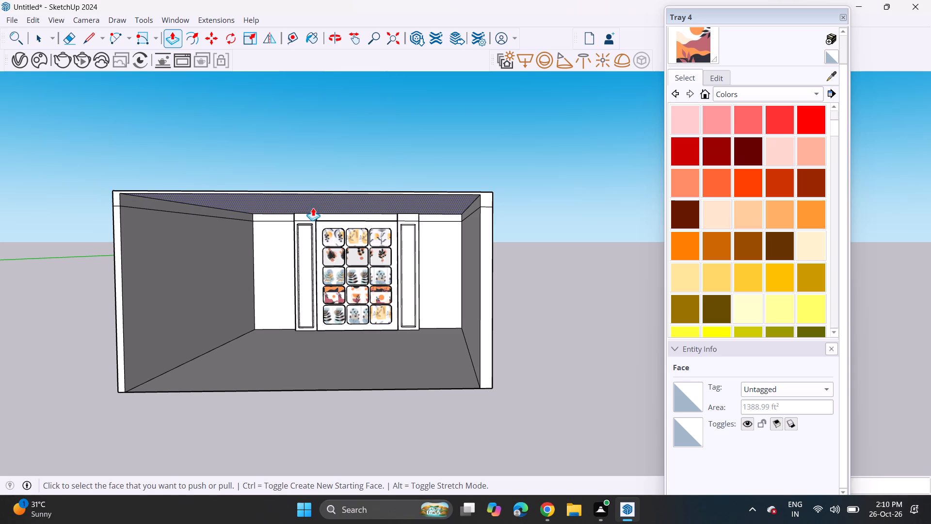
Copy the ceiling's underside face with its edges along the red axis to a clear spot beside the room.
key(space)
middle_drag(311, 208, 308, 163)
double_click(311, 184)
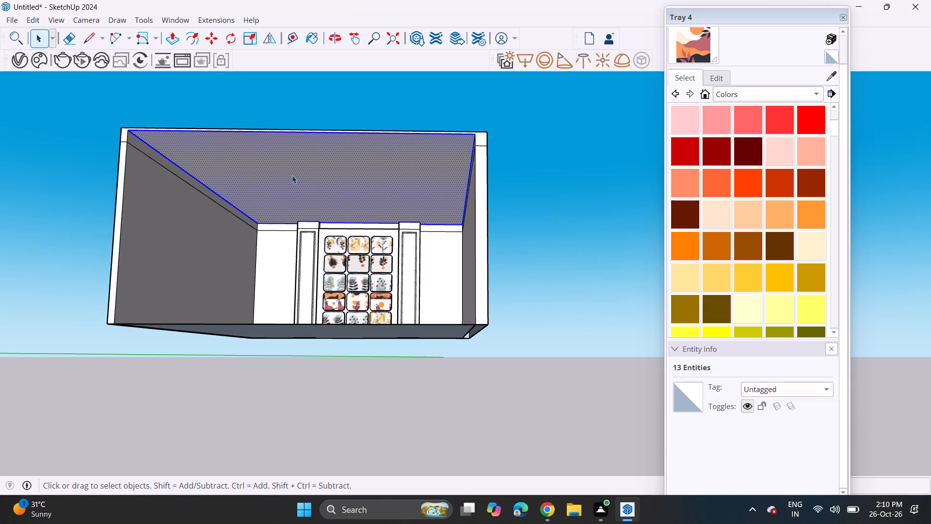
key(m)
click(125, 131)
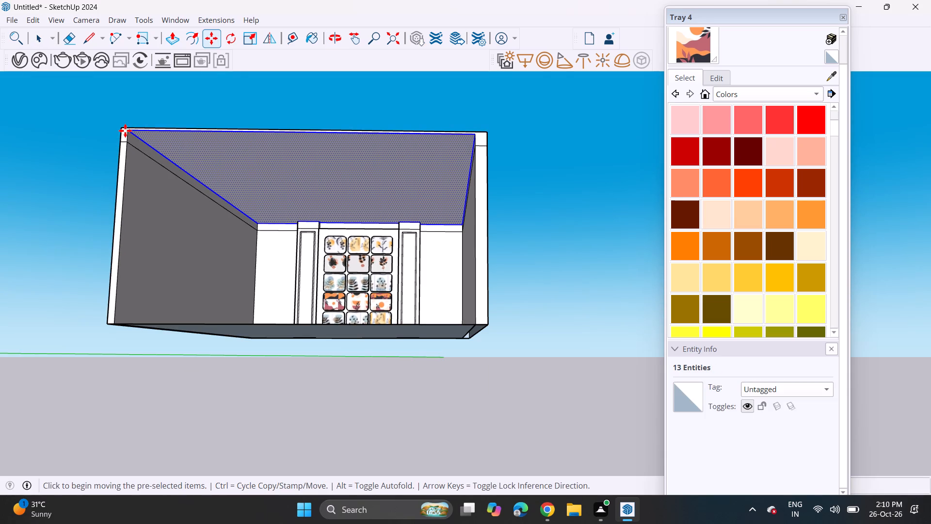
shift+middle_drag(315, 140, 65, 165)
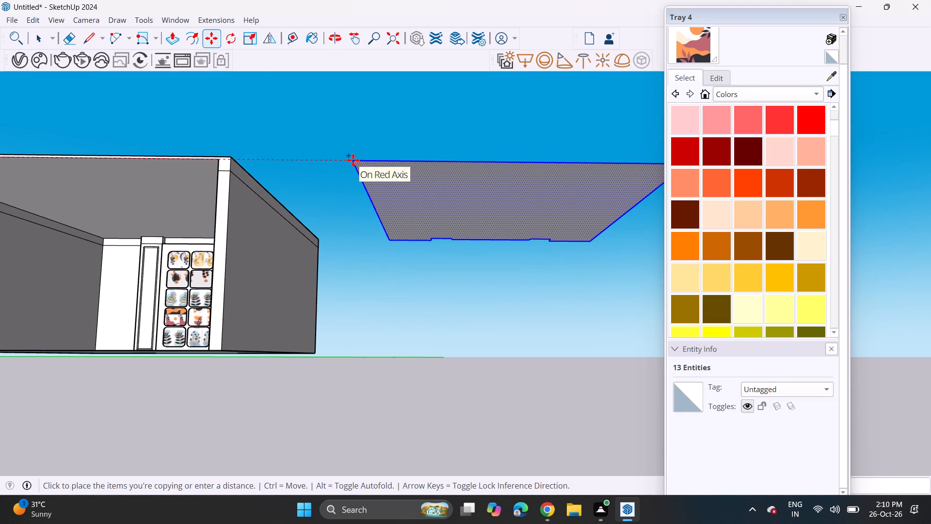
click(353, 160)
Extrude the copied ceiling face slightly downward into a thin separate slab.
middle_drag(498, 206, 489, 170)
shift+middle_drag(487, 177, 427, 212)
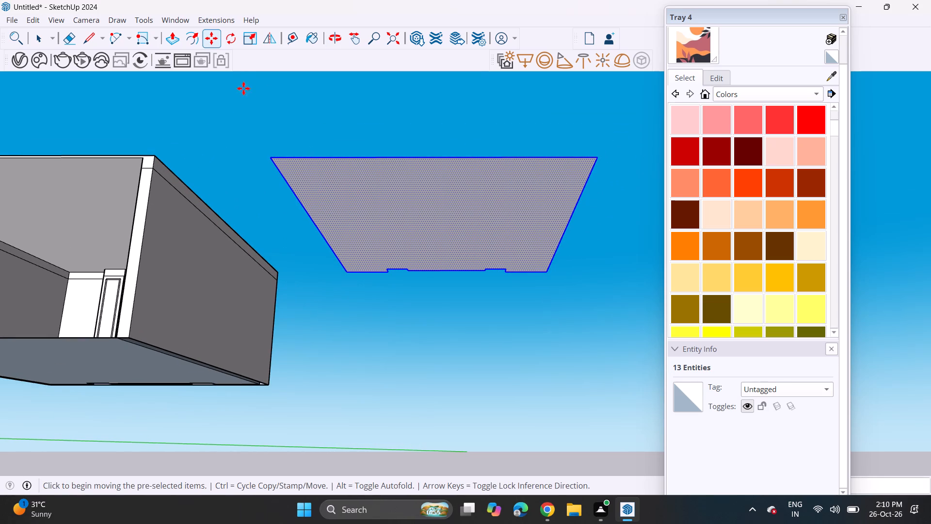
click(177, 35)
click(382, 238)
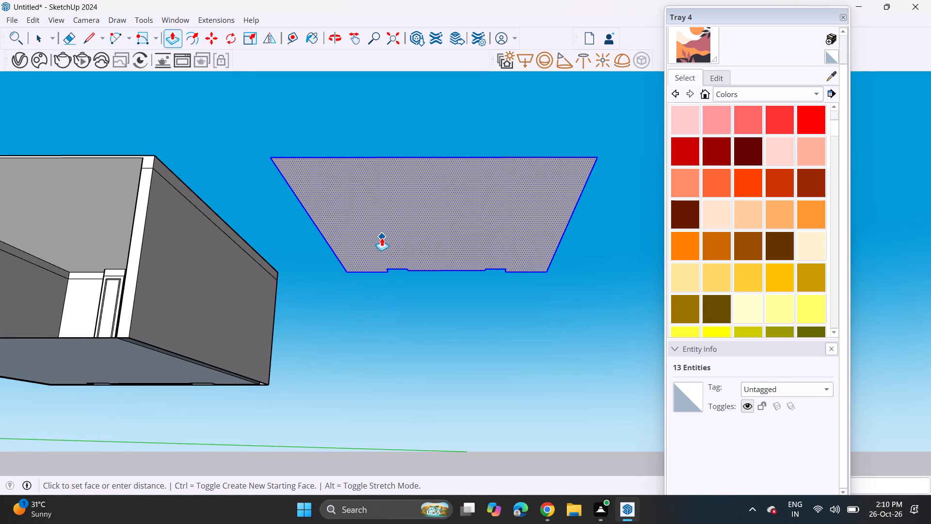
key(Escape)
click(383, 230)
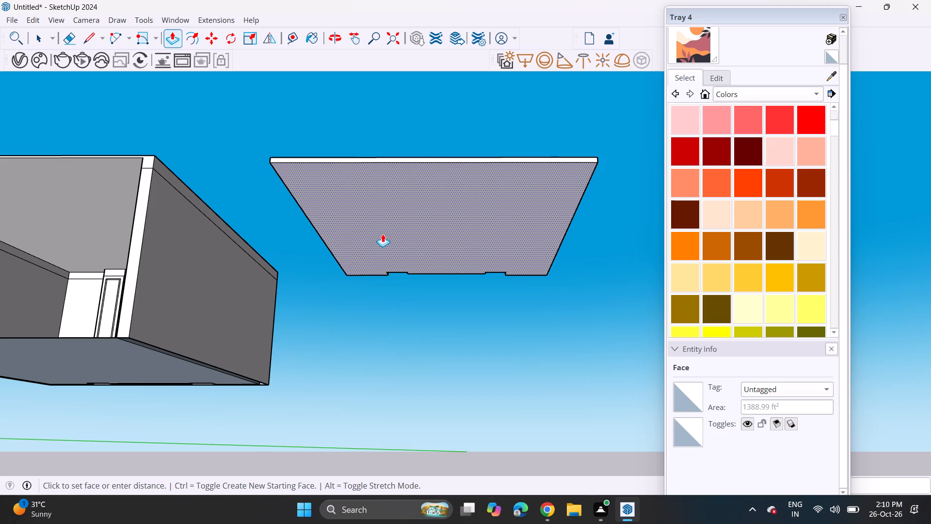
click(382, 237)
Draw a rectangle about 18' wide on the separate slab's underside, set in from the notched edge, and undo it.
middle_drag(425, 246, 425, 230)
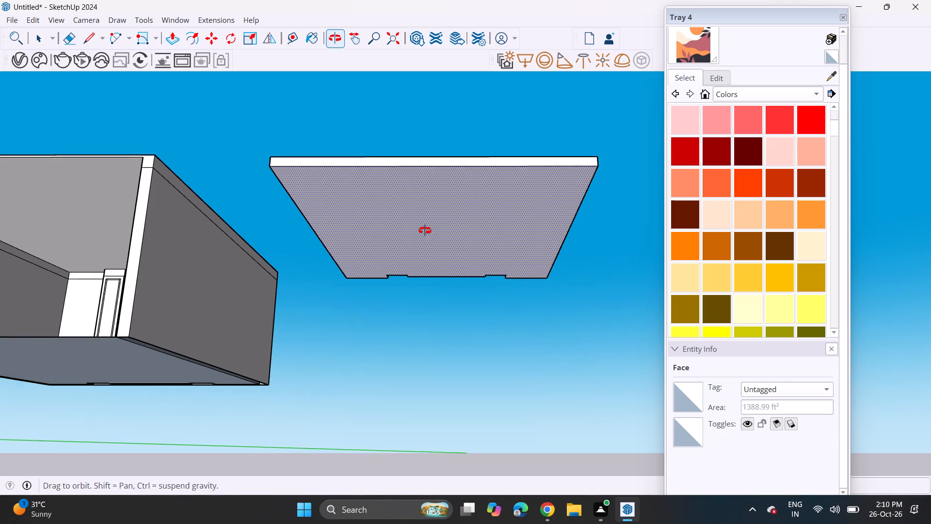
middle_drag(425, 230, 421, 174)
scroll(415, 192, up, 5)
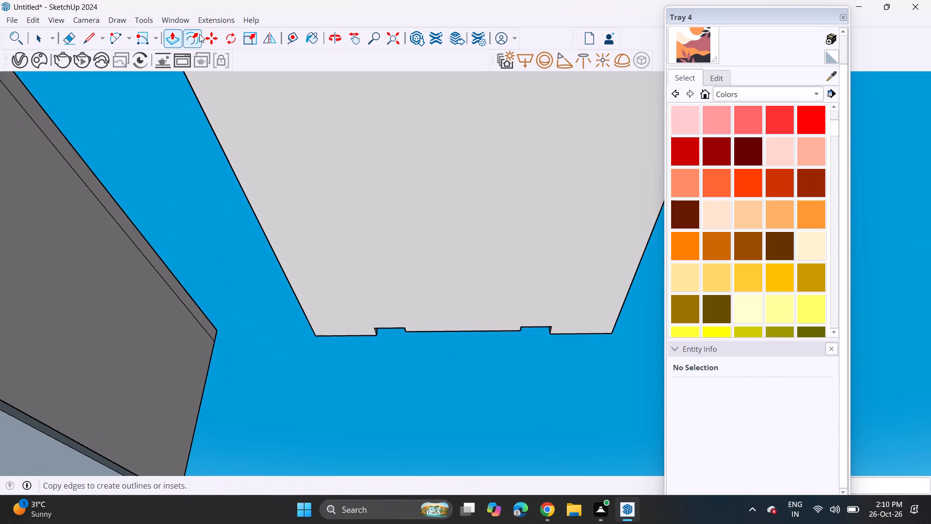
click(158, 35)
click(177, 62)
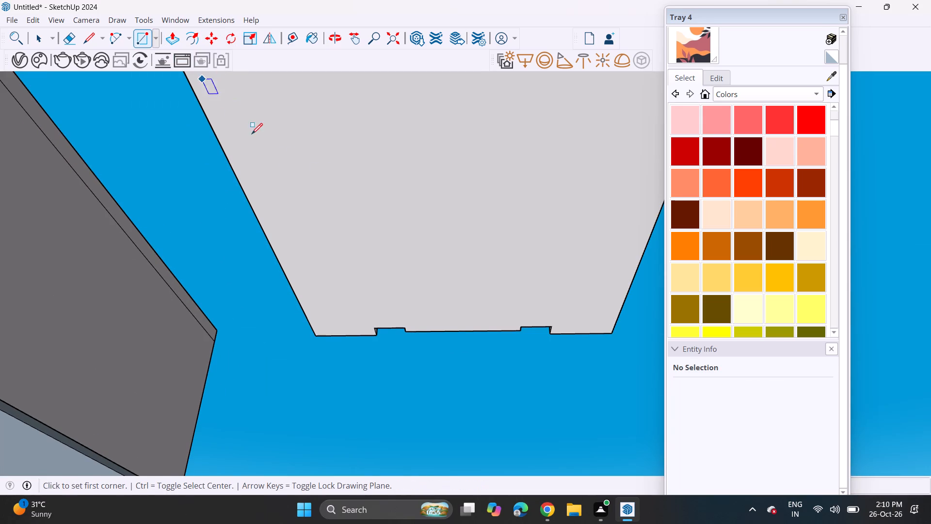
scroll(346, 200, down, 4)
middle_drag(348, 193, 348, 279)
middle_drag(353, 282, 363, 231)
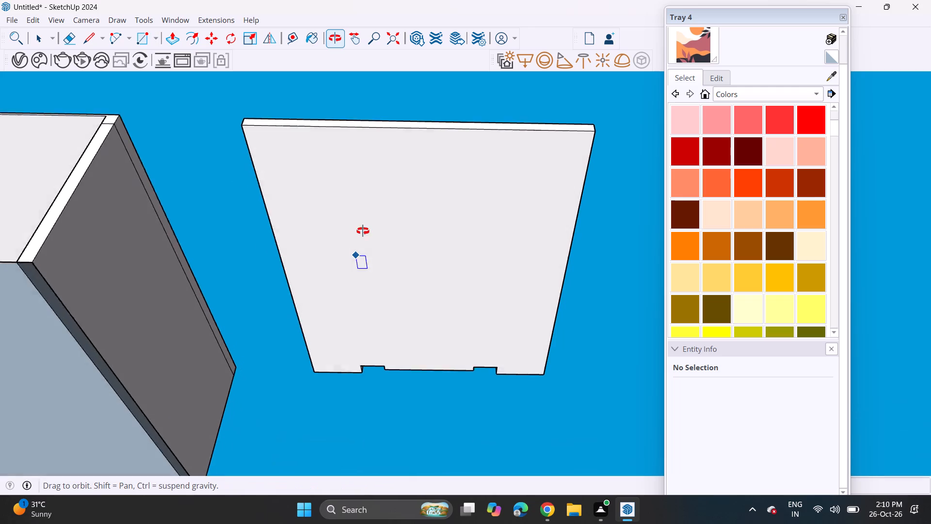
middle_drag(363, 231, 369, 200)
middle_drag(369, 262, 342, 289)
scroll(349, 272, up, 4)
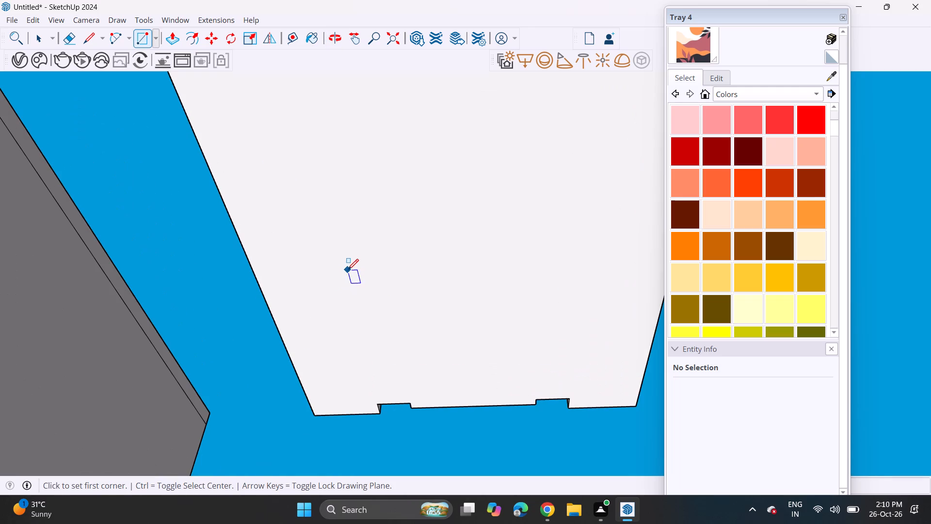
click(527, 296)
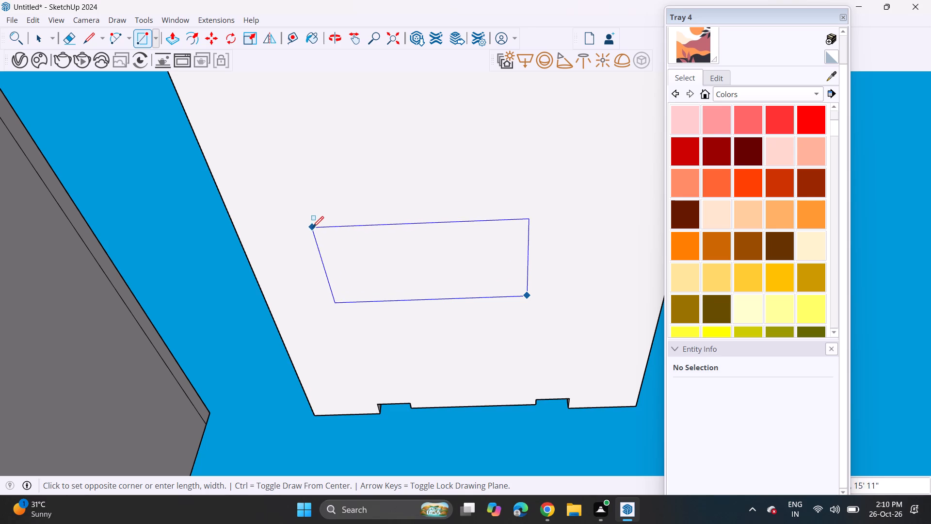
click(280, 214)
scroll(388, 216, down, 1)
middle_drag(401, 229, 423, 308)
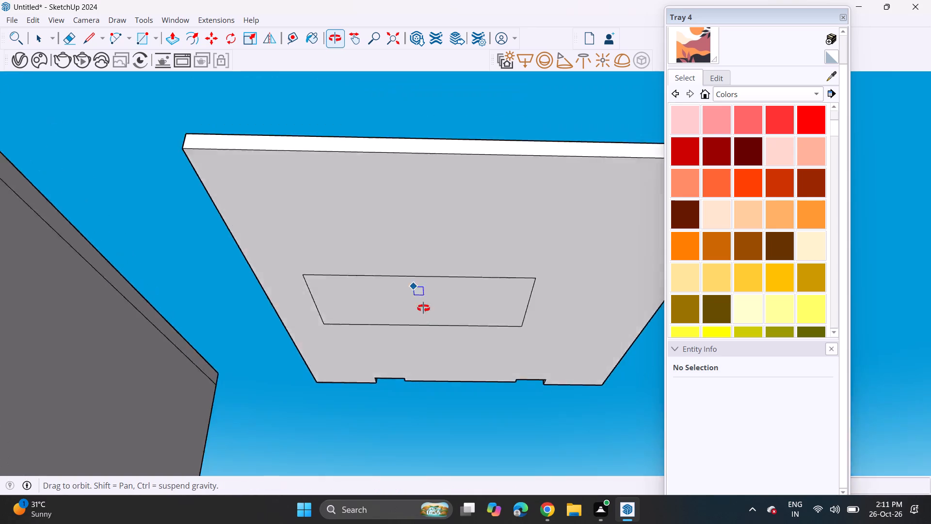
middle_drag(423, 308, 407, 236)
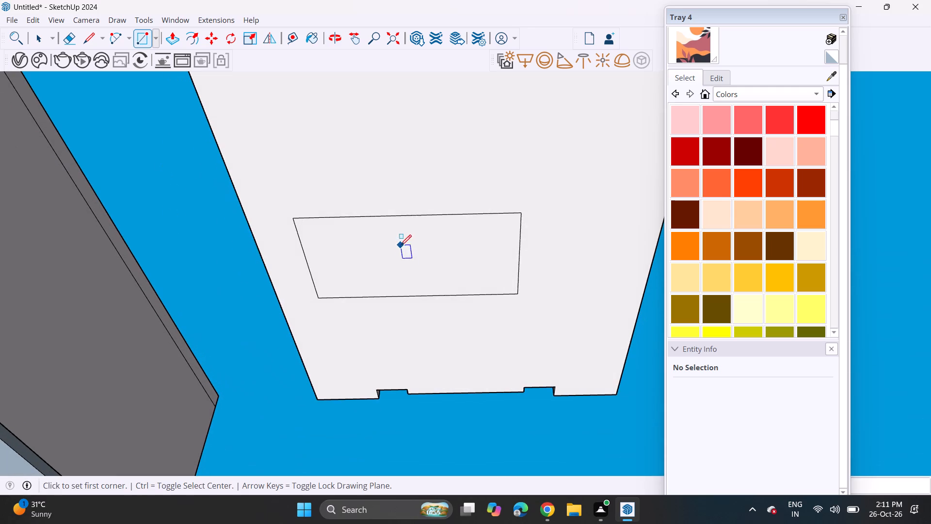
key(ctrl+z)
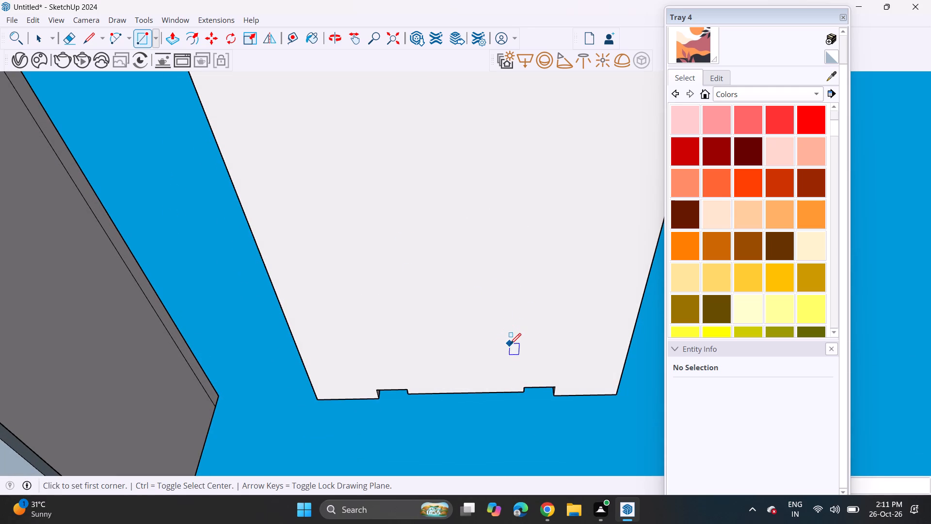
Draw a rectangle about 18' 3" wide on the separate slab's underside, close to the notched edge.
click(510, 344)
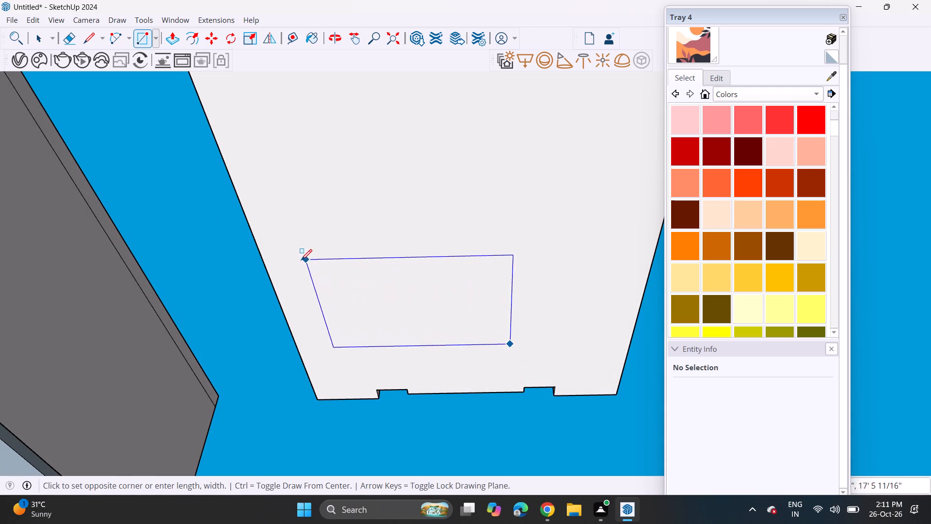
click(300, 267)
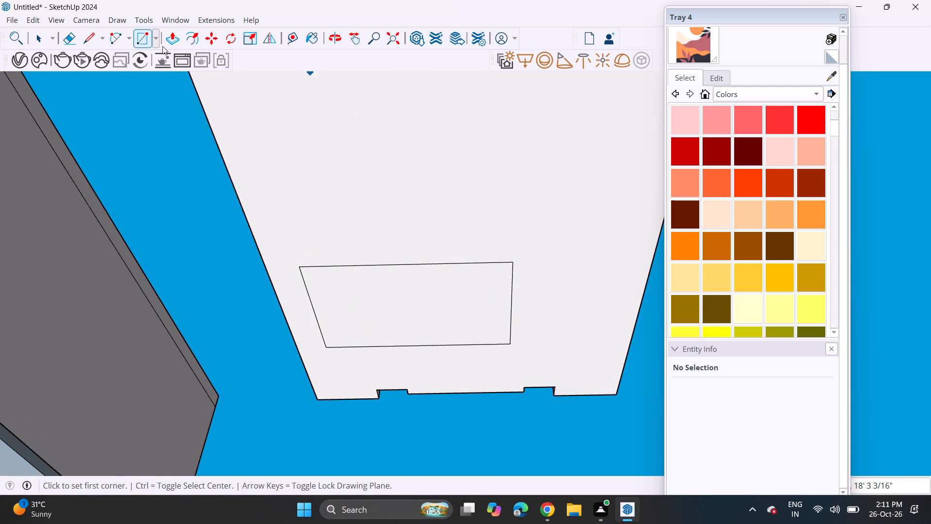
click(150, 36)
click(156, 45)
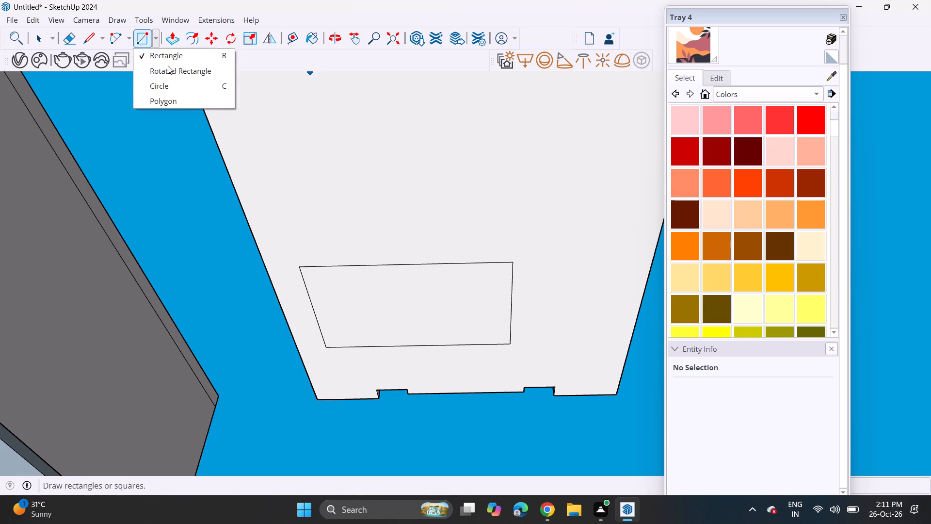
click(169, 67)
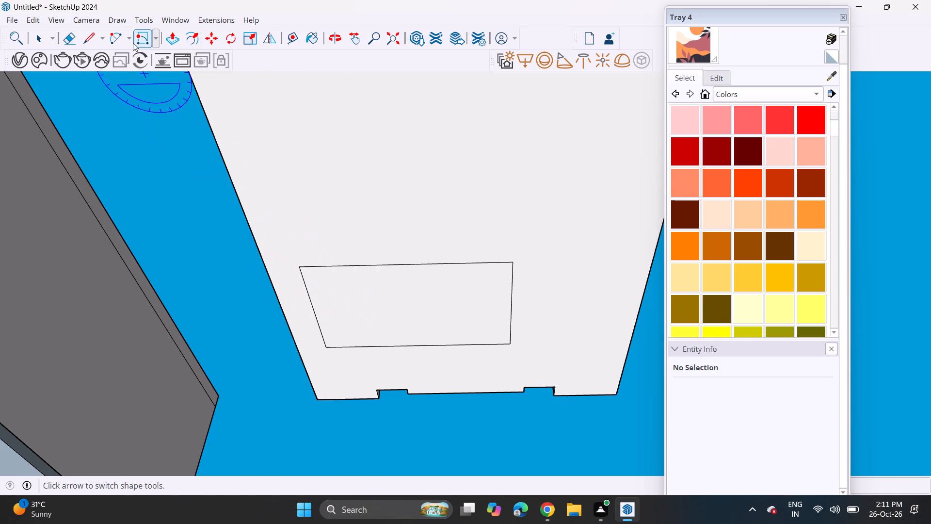
Round the rectangle's corner nearest the room and farthest from the notched edge with a tangent 2 Point Arc.
click(115, 33)
click(127, 40)
click(135, 76)
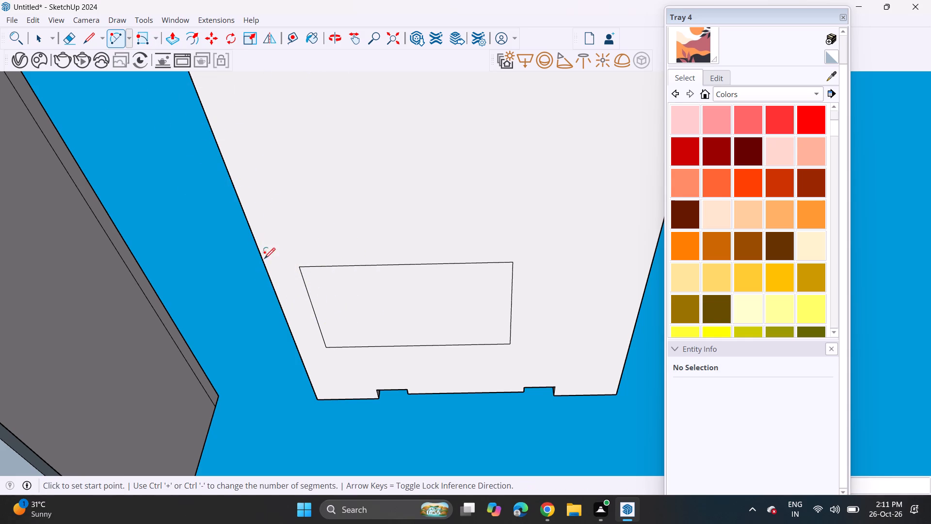
click(310, 297)
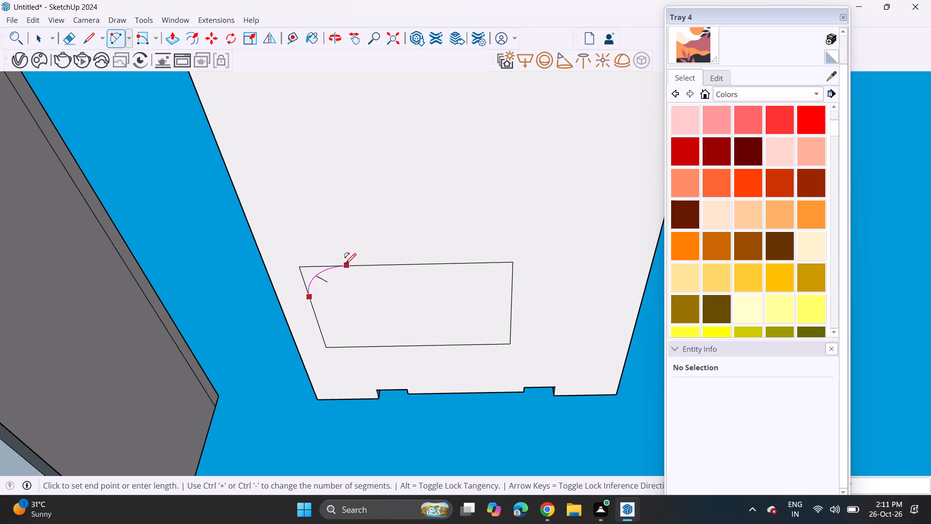
click(345, 264)
click(320, 270)
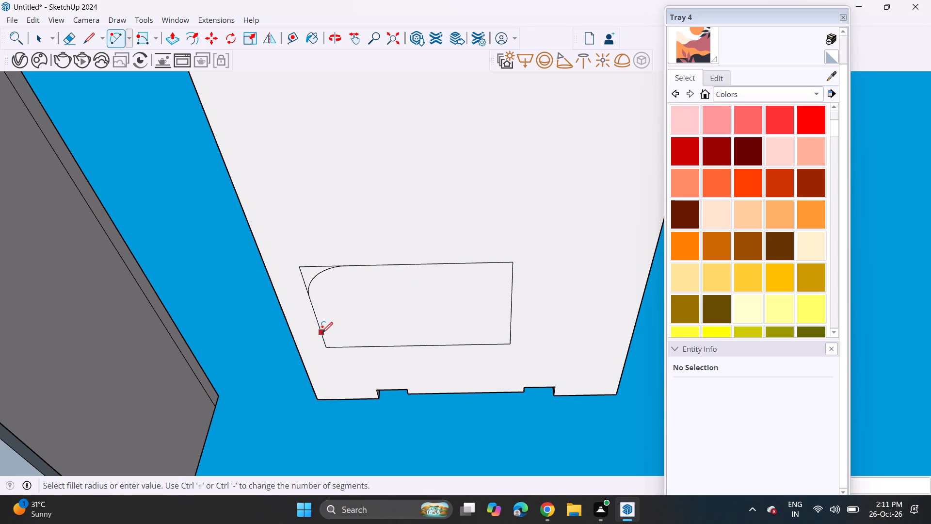
Round the rectangle's other room-side corner, closest to the notched edge, with a smaller tangent 2 Point Arc.
click(321, 332)
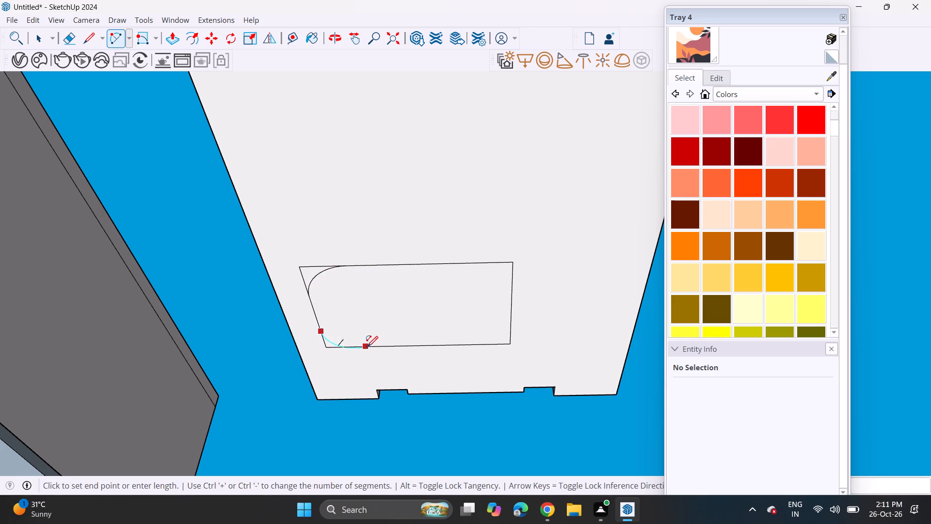
click(353, 348)
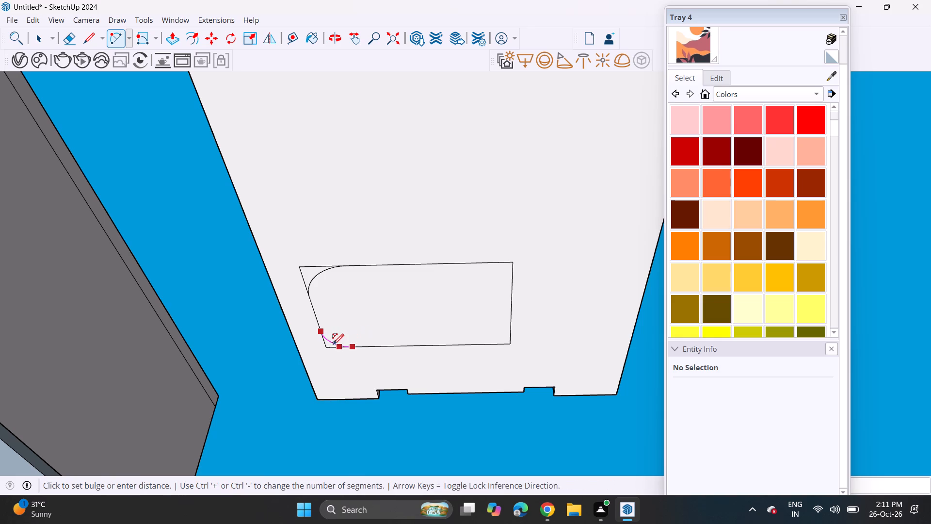
scroll(333, 341, up, 6)
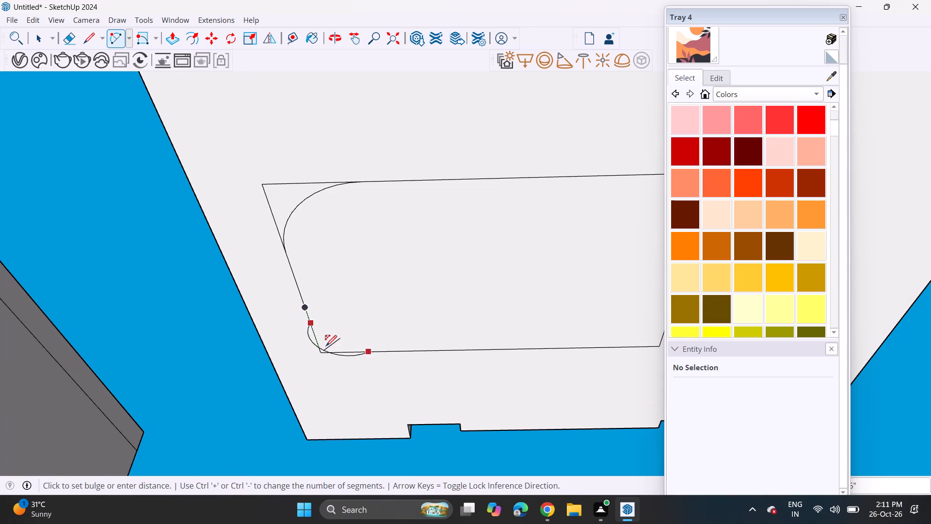
scroll(326, 346, up, 11)
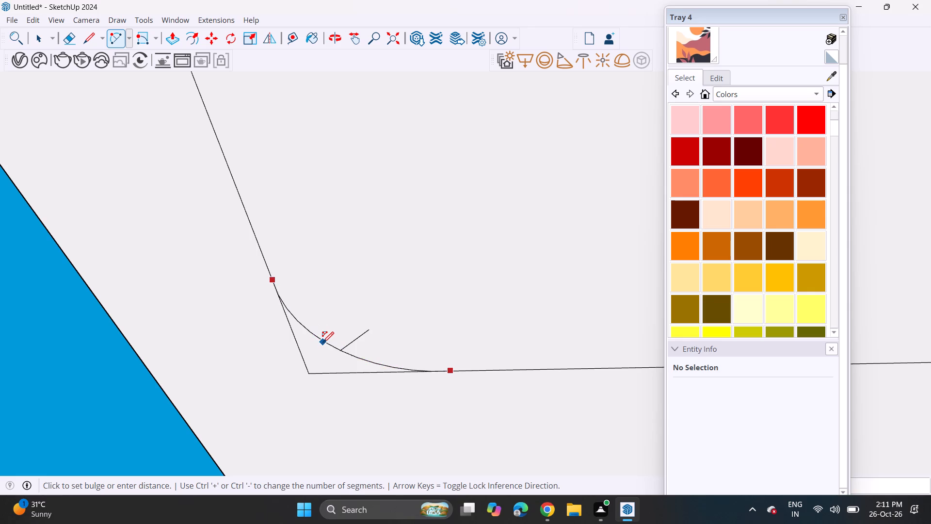
click(324, 341)
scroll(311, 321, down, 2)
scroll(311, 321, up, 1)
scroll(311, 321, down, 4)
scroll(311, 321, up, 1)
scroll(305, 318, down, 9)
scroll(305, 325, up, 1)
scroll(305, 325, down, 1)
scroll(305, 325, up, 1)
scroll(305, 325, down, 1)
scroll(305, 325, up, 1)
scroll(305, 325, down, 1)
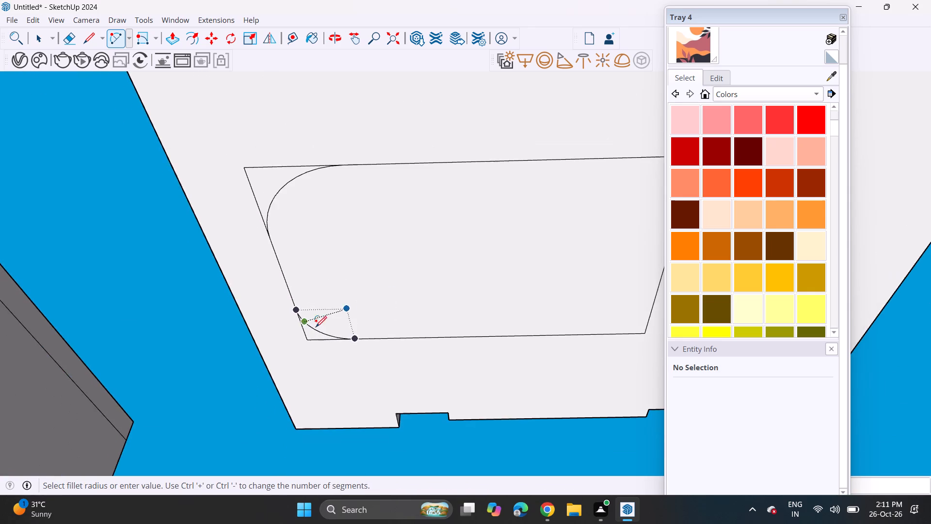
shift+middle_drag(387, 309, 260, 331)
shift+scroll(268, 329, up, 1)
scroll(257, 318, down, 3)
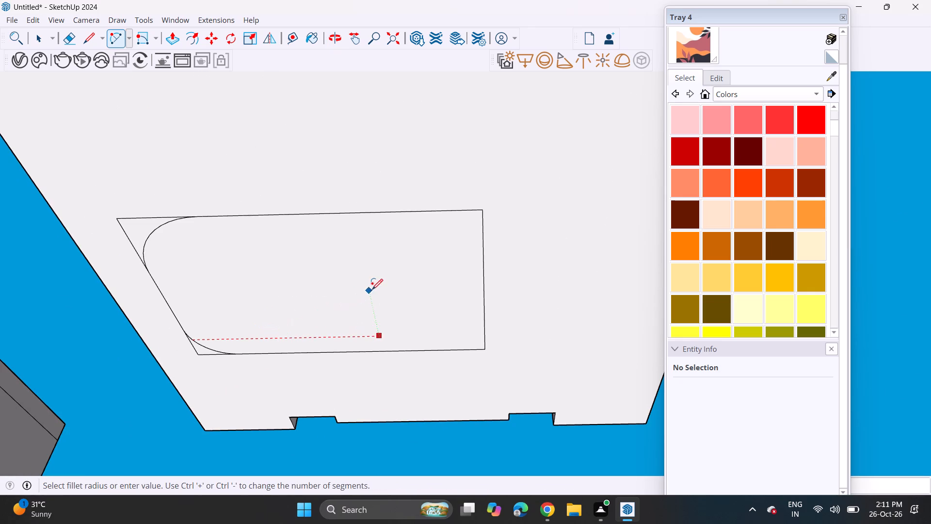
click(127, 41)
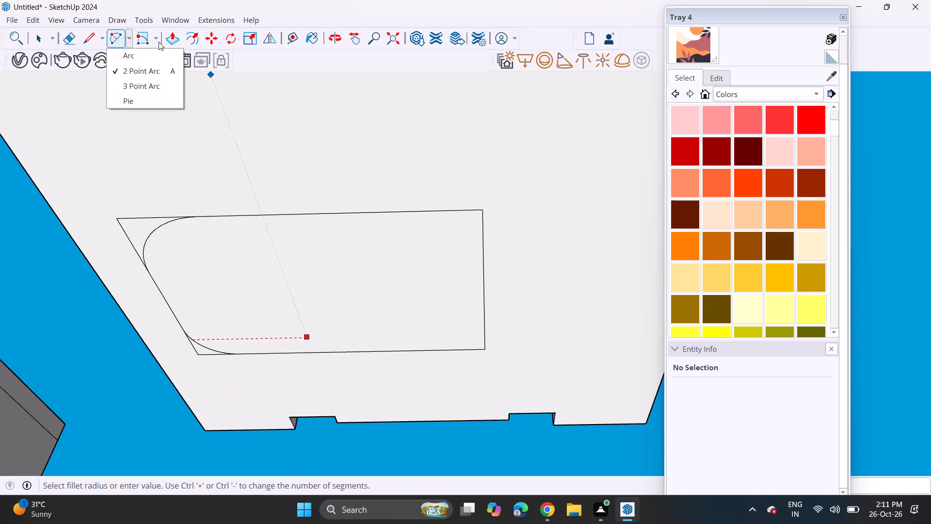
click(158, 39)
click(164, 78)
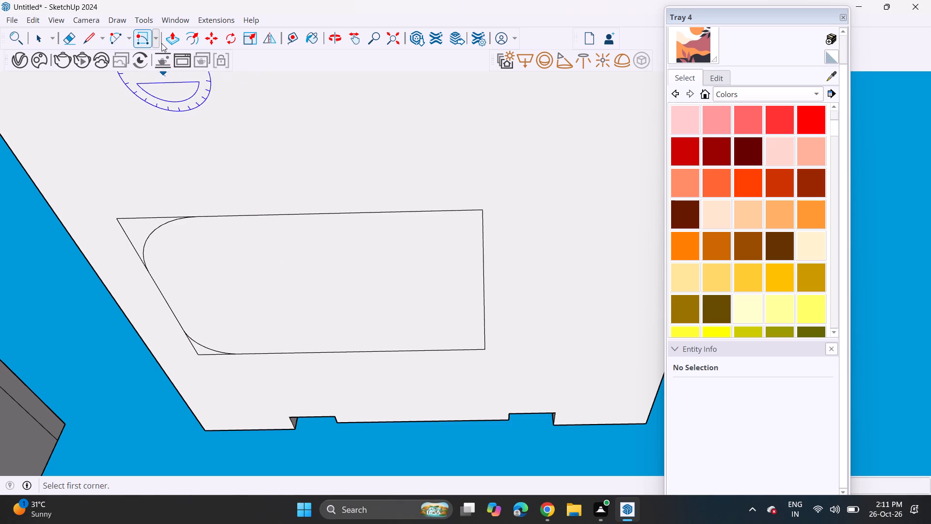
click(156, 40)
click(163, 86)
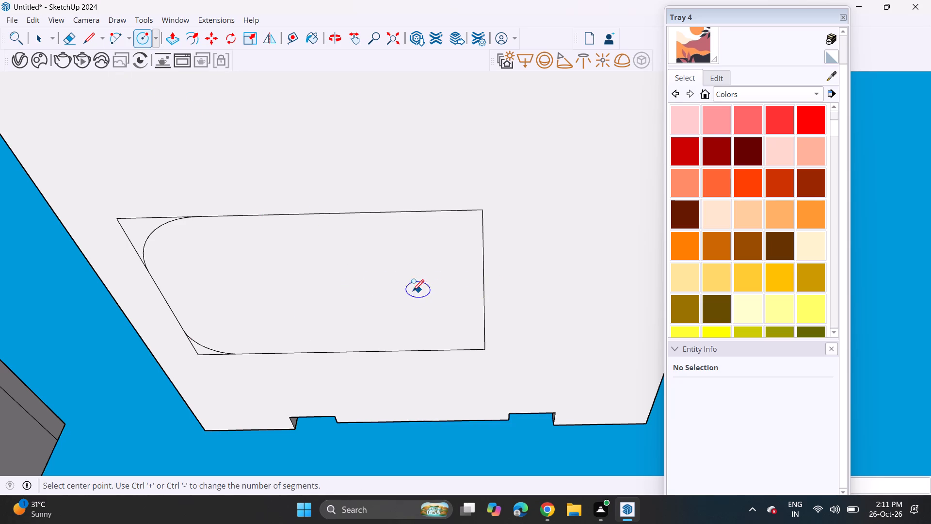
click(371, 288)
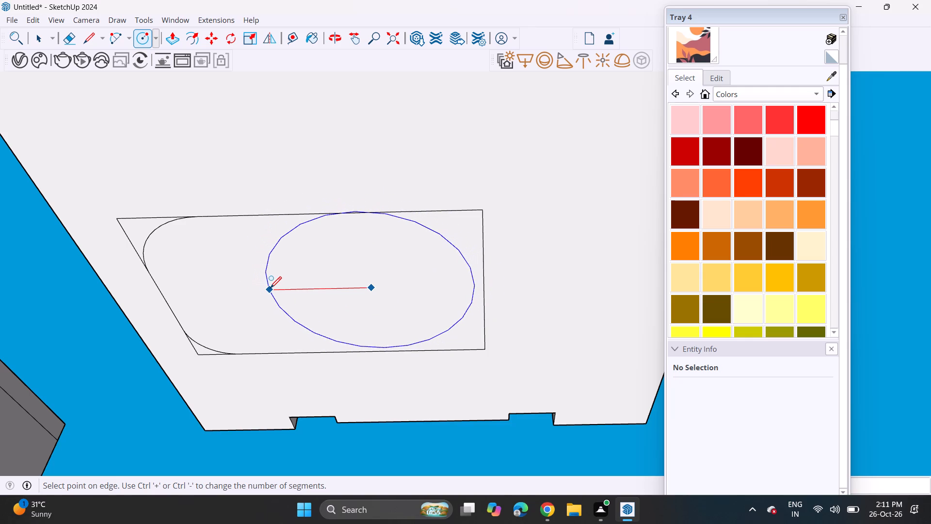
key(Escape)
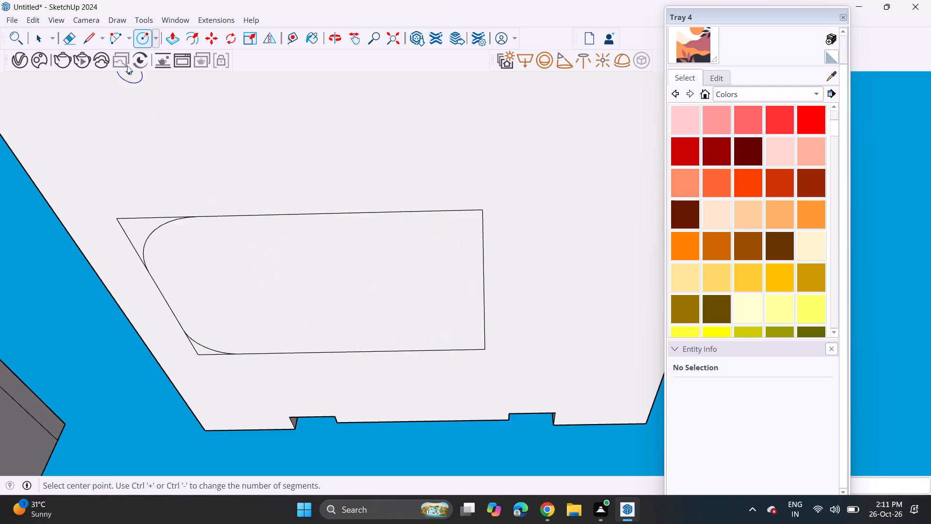
Draw a line from the midpoint of the rectangle's unrounded short side inward, parallel to its long sides.
click(85, 35)
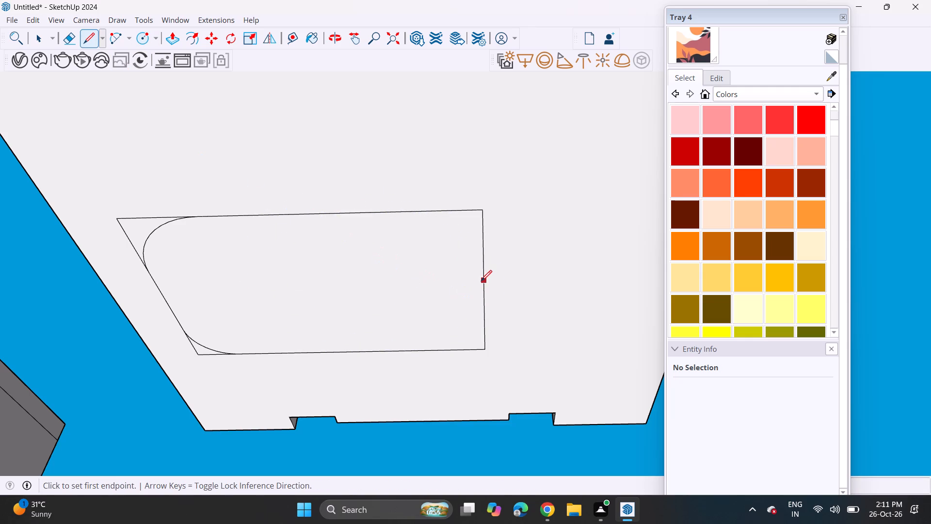
click(483, 286)
click(343, 285)
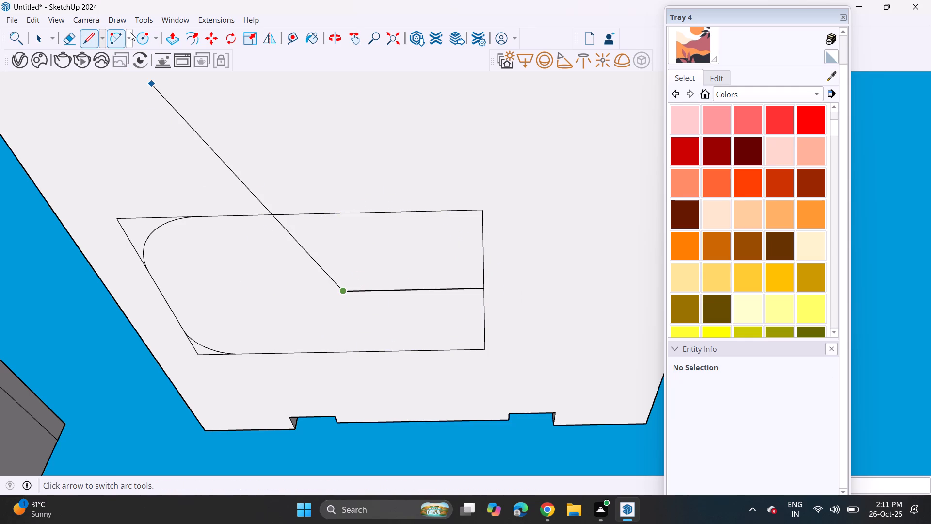
Draw a circle of about 6' radius centred midway along the line, spanning the rectangle's width and passing beyond its unrounded short side.
click(144, 39)
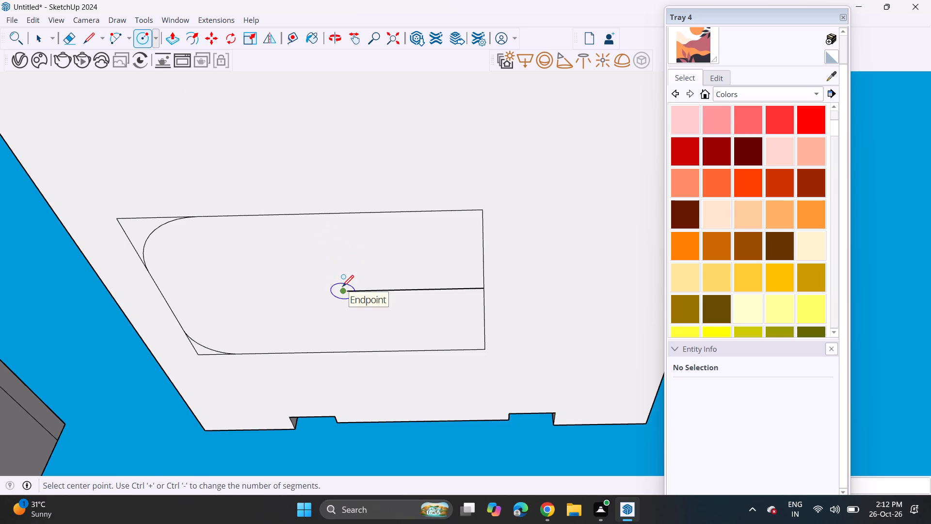
click(342, 286)
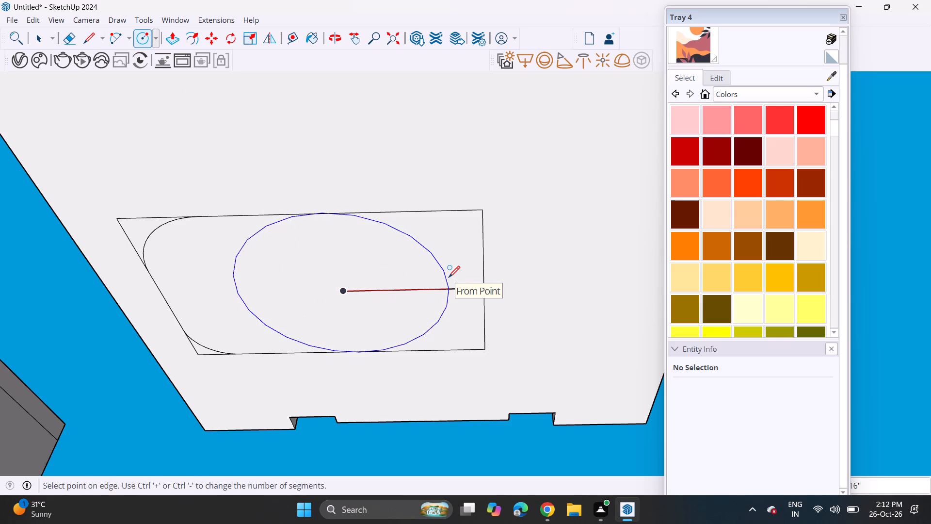
key(Escape)
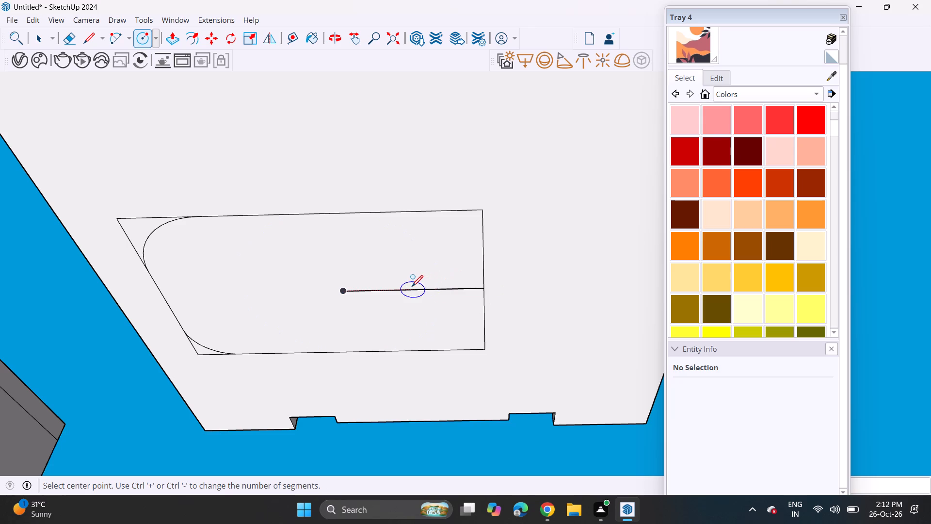
click(412, 286)
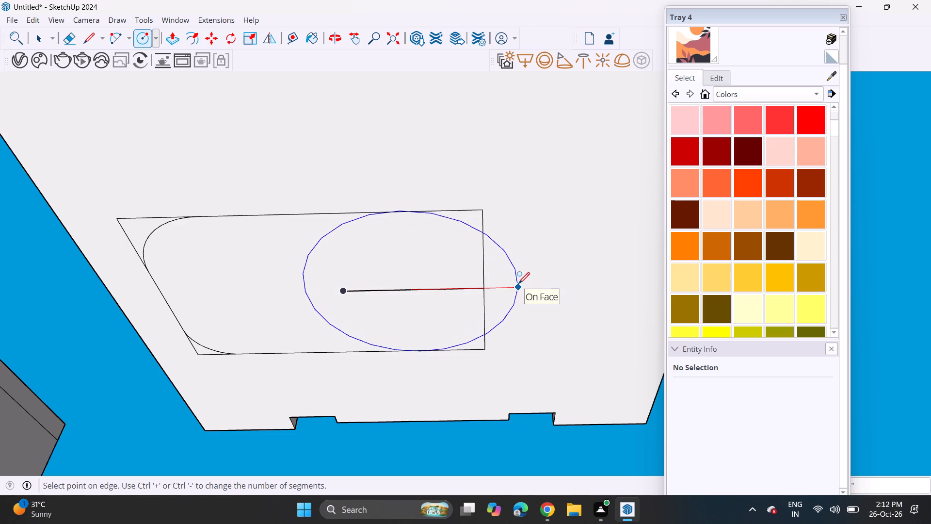
click(518, 283)
Set the circle's arc outside the rectangle's unrounded short side to 60 segments.
middle_drag(489, 291, 477, 262)
key(space)
click(513, 259)
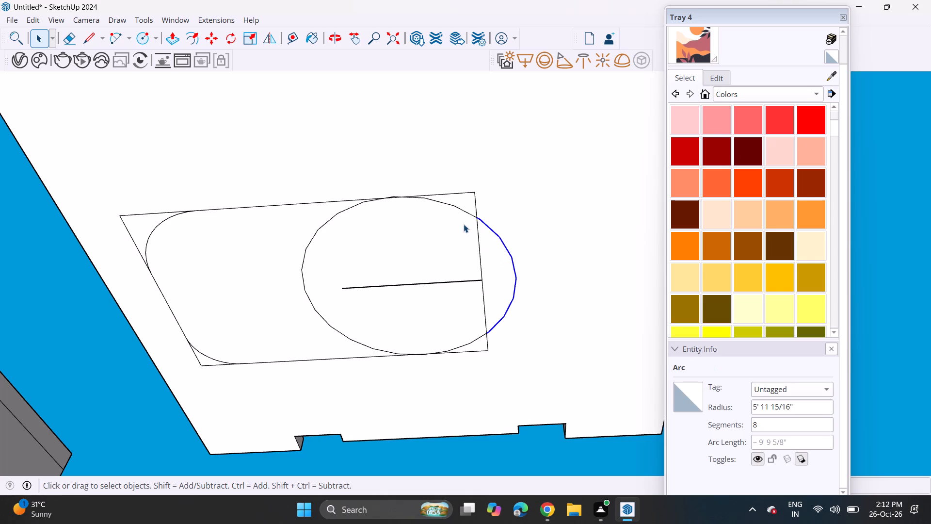
click(766, 419)
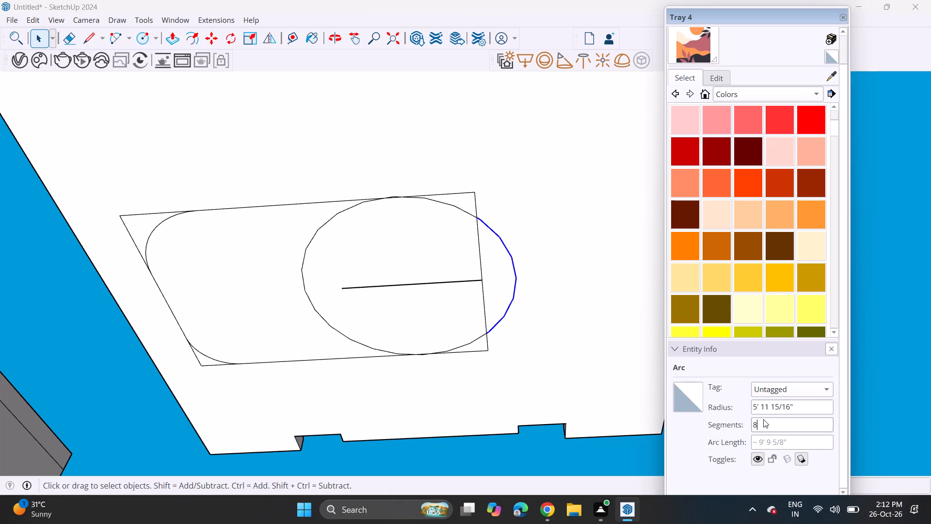
key(BackSpace)
text(60)
key(Return)
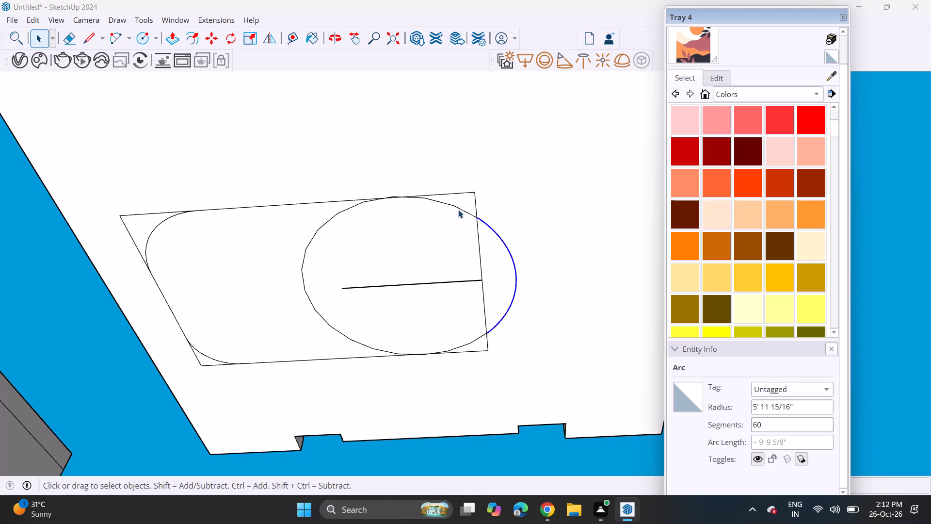
Set the circle's arc by the corner farthest from the notched edge and its large inner arc to 60 segments each.
click(458, 210)
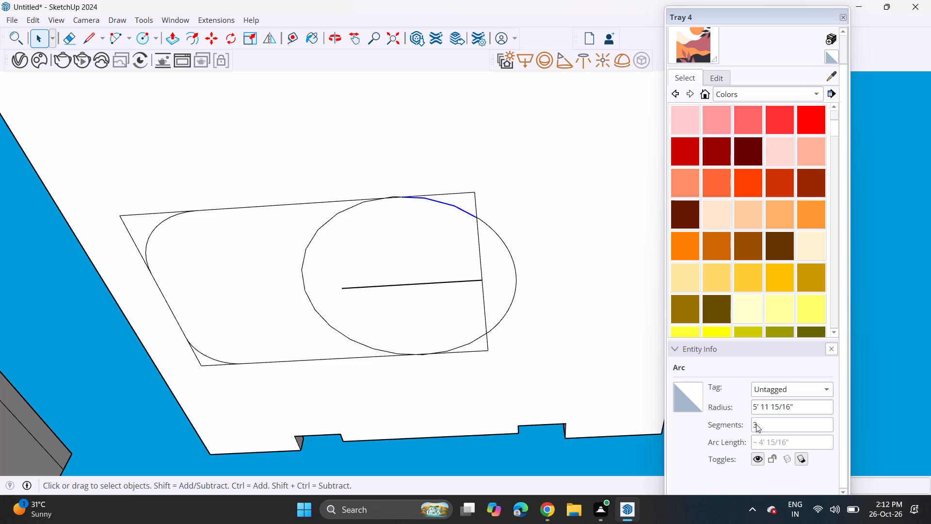
click(756, 424)
key(BackSpace)
text(60)
key(Return)
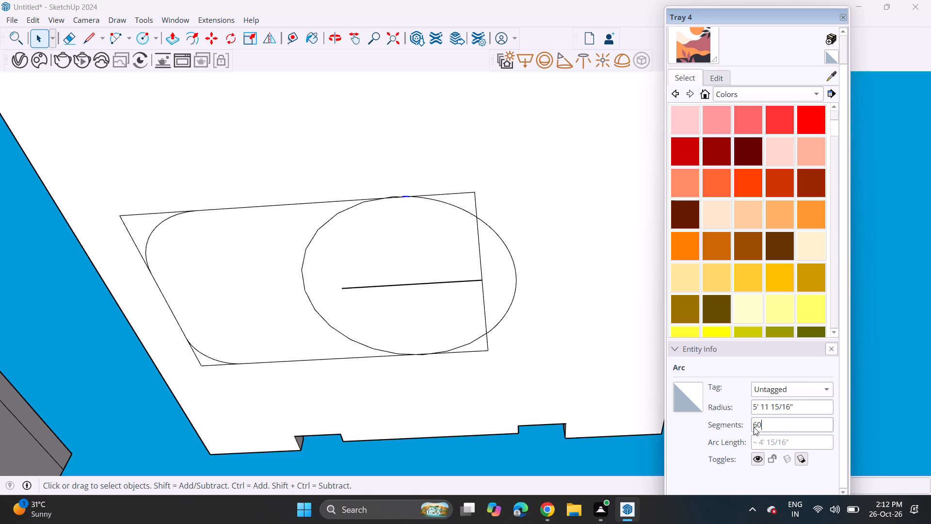
click(383, 352)
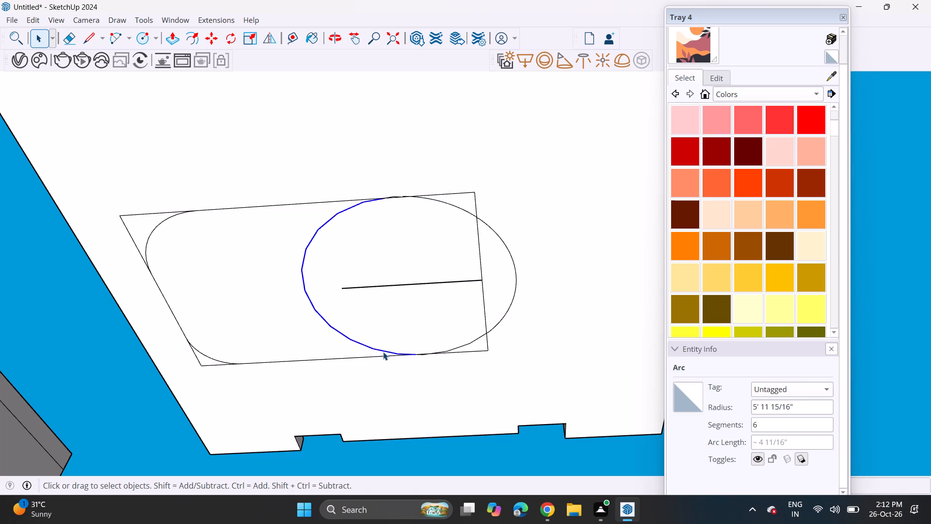
click(768, 428)
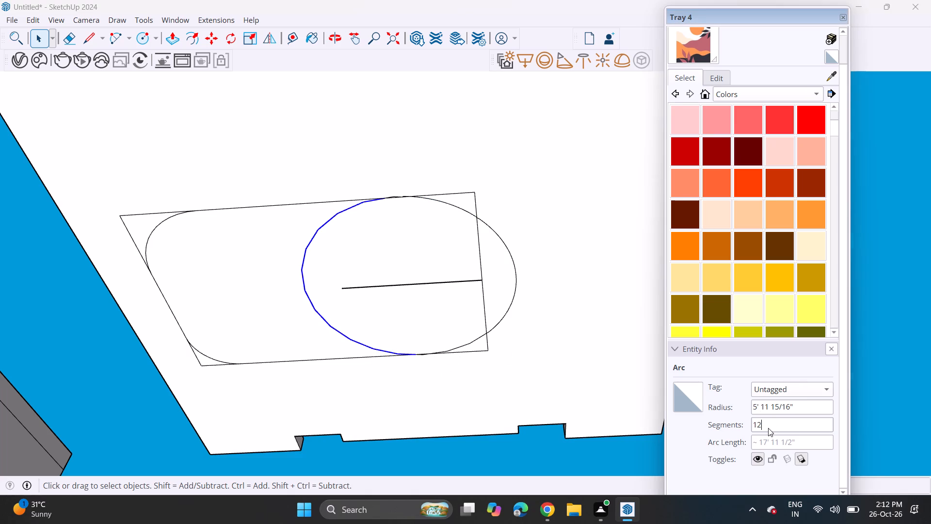
key(BackSpace)
key(BackSpace)
text(60)
key(Return)
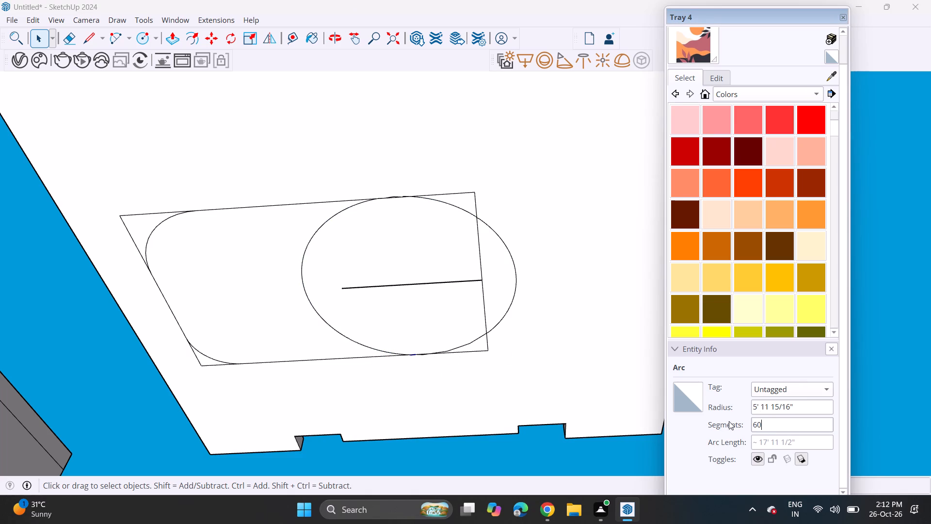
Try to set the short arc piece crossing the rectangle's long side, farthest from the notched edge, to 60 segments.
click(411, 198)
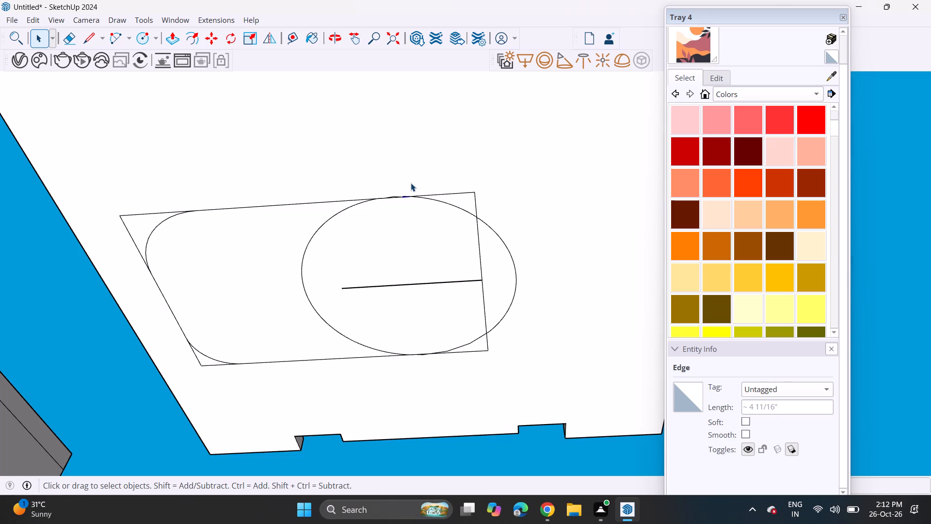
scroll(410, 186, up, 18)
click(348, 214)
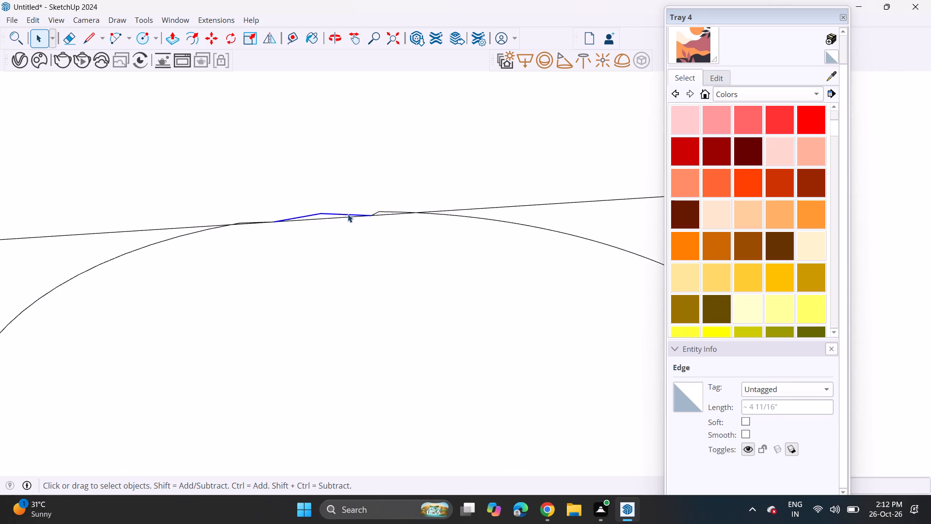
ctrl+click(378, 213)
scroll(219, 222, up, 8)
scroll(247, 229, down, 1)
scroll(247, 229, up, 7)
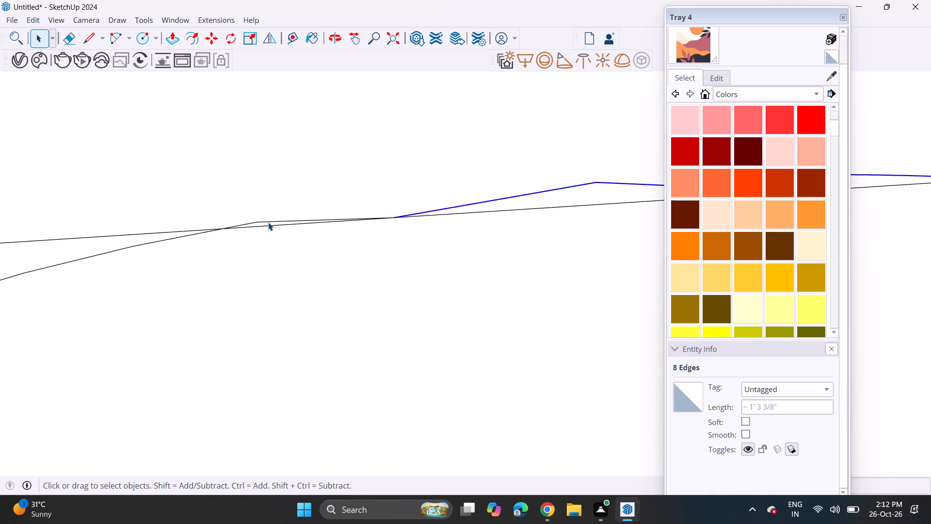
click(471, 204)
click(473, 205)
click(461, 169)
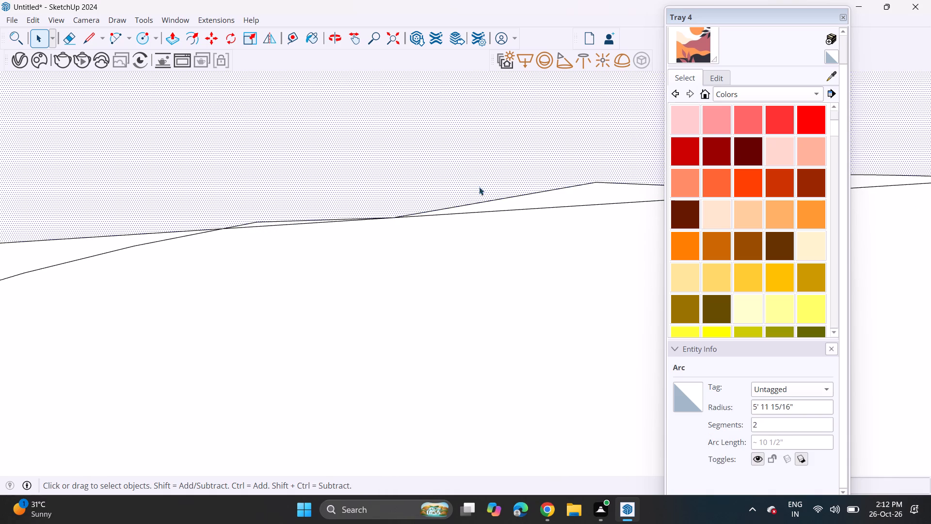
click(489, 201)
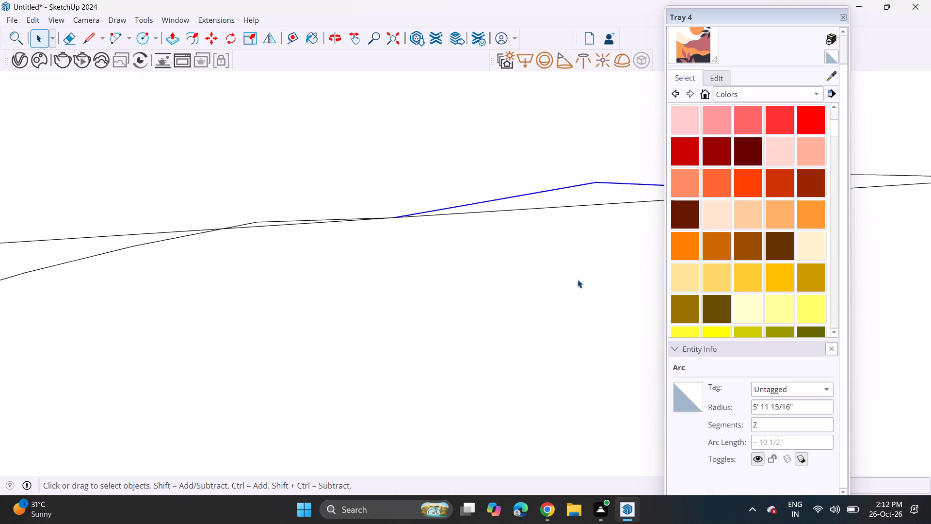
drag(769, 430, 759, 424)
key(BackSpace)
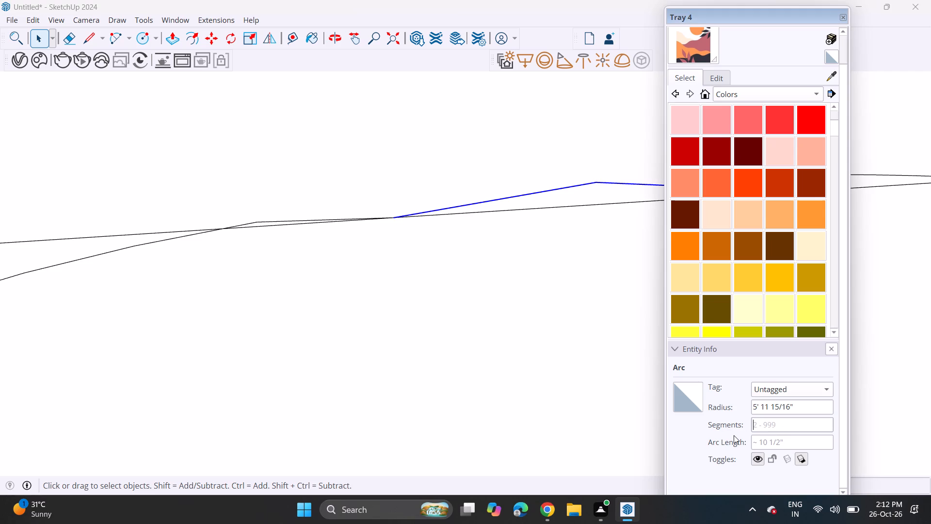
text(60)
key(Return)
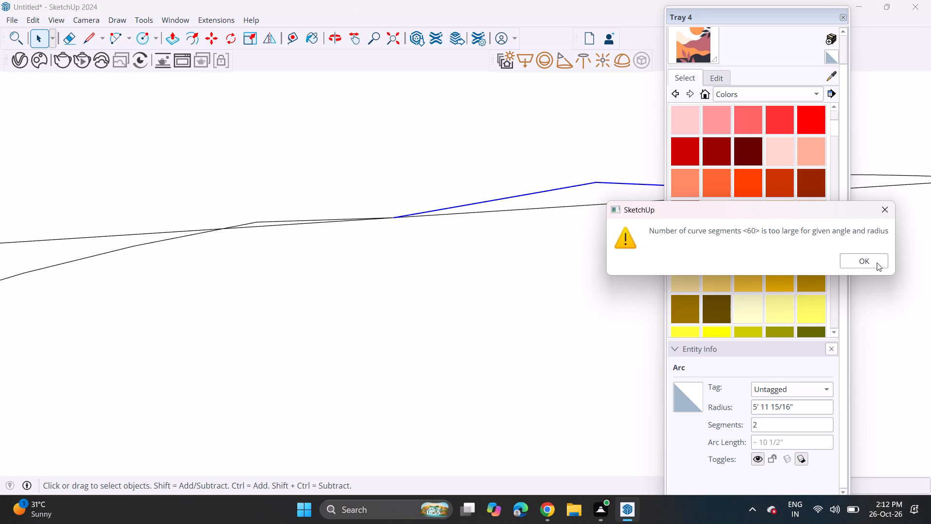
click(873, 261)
Erase the straight edge piece beneath the short arc and the small arc bump beside it on the rectangle's long side.
scroll(666, 328, down, 3)
scroll(656, 345, up, 1)
scroll(650, 352, down, 3)
scroll(586, 376, up, 1)
scroll(585, 378, down, 1)
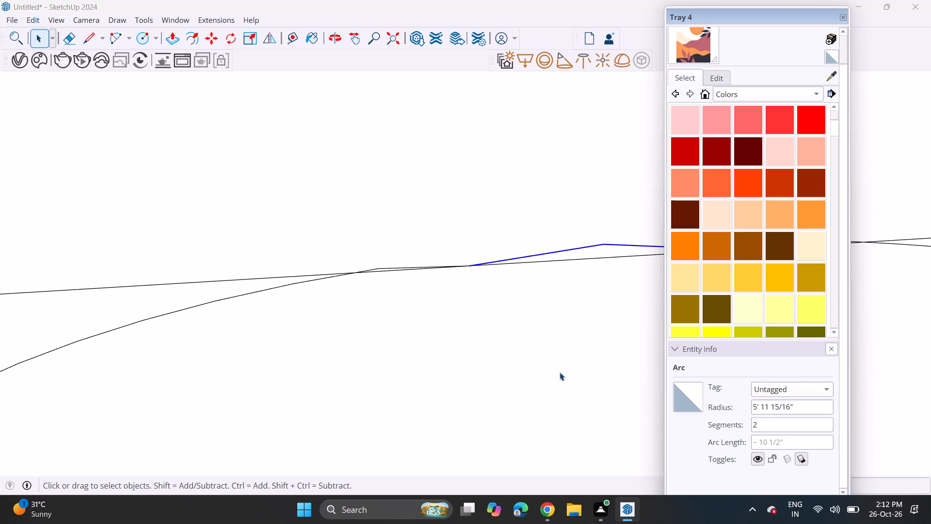
click(71, 38)
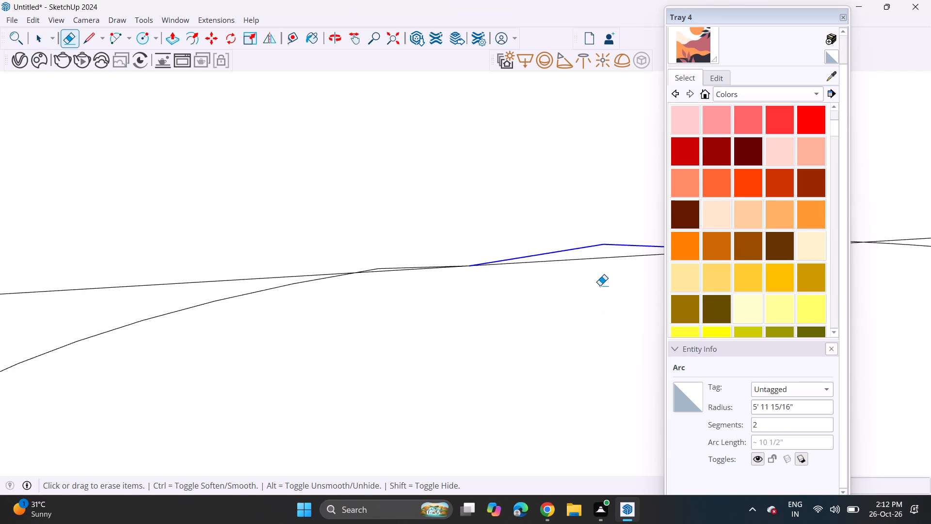
drag(593, 252, 593, 272)
shift+middle_drag(581, 278, 209, 274)
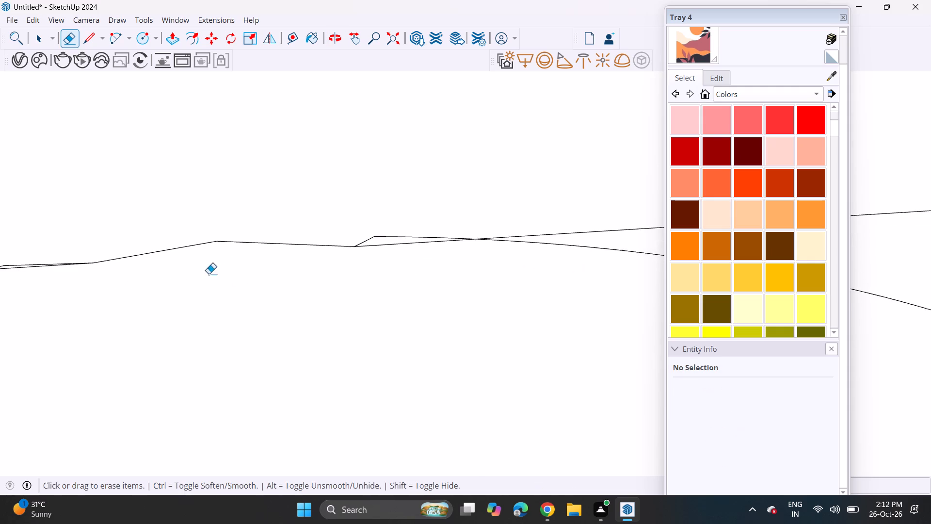
scroll(261, 284, down, 1)
drag(370, 249, 369, 257)
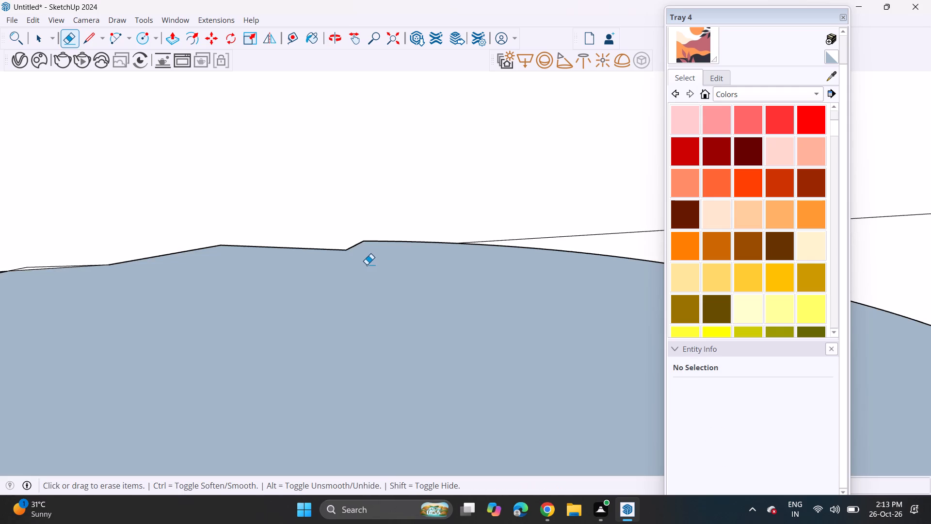
key(ctrl+z)
drag(364, 242, 368, 230)
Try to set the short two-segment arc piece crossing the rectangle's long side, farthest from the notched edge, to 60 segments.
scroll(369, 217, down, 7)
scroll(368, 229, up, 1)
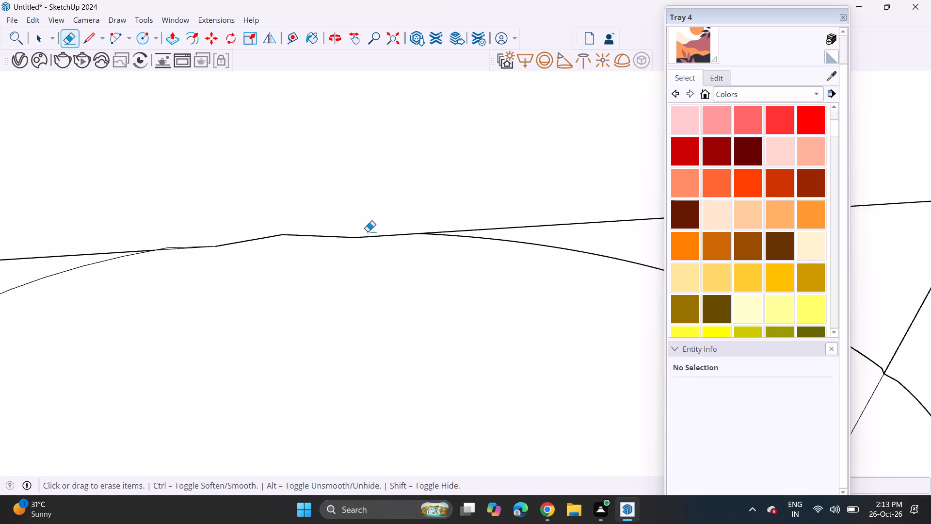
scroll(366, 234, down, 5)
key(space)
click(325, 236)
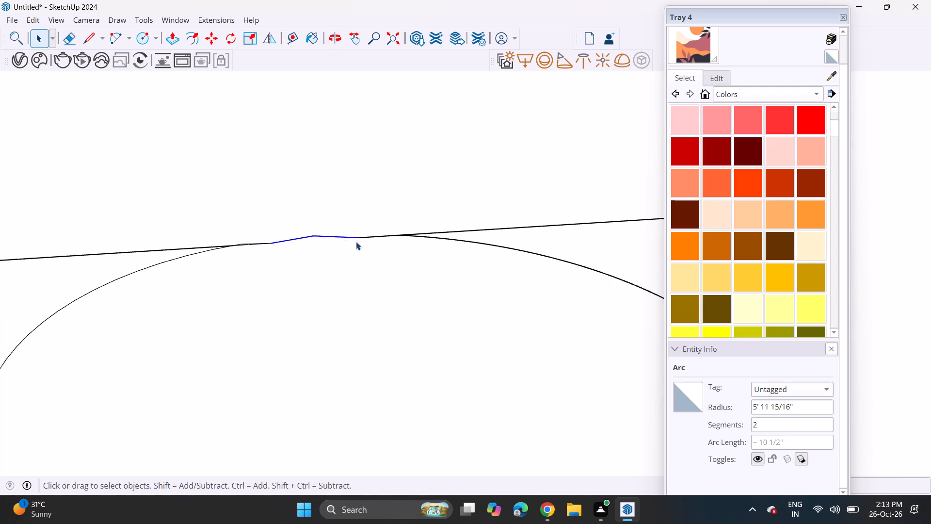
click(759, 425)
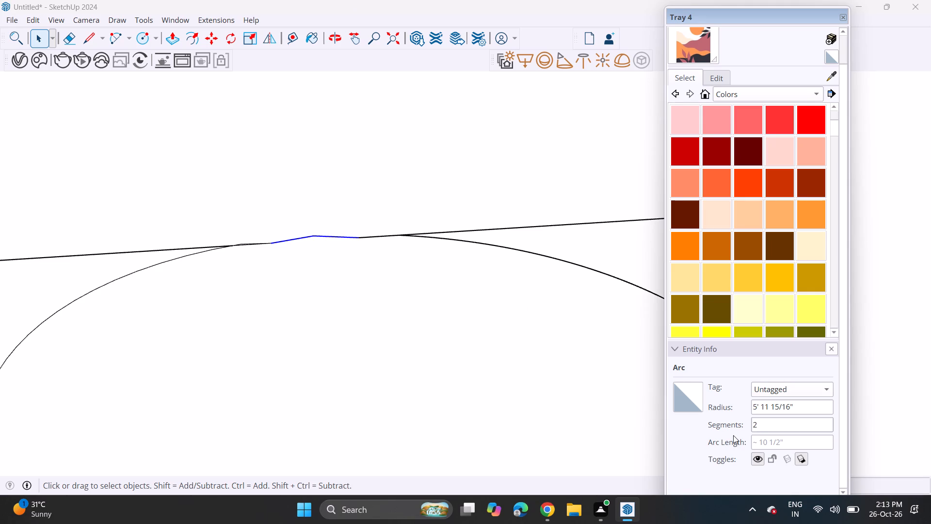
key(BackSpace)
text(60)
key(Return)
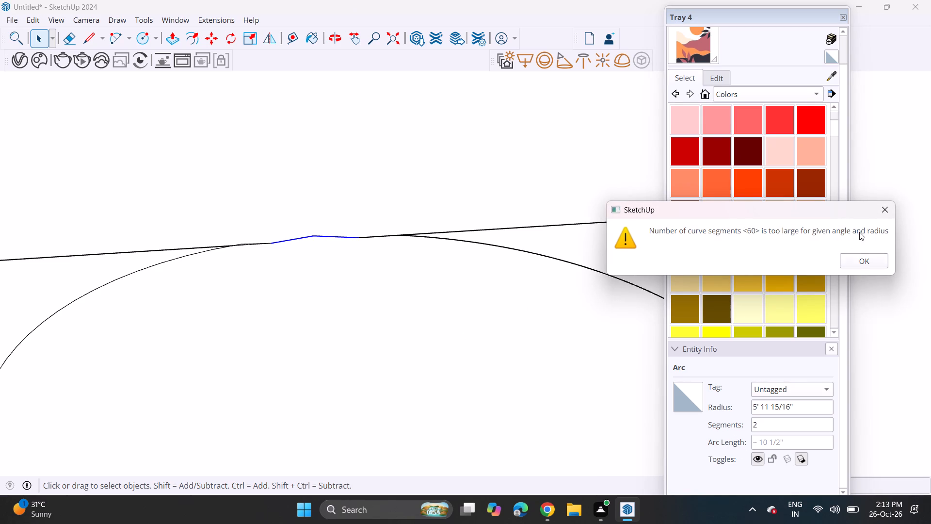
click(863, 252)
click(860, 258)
Set that short arc piece and the smaller arc piece adjoining it on the same long side to 10 segments each.
click(765, 421)
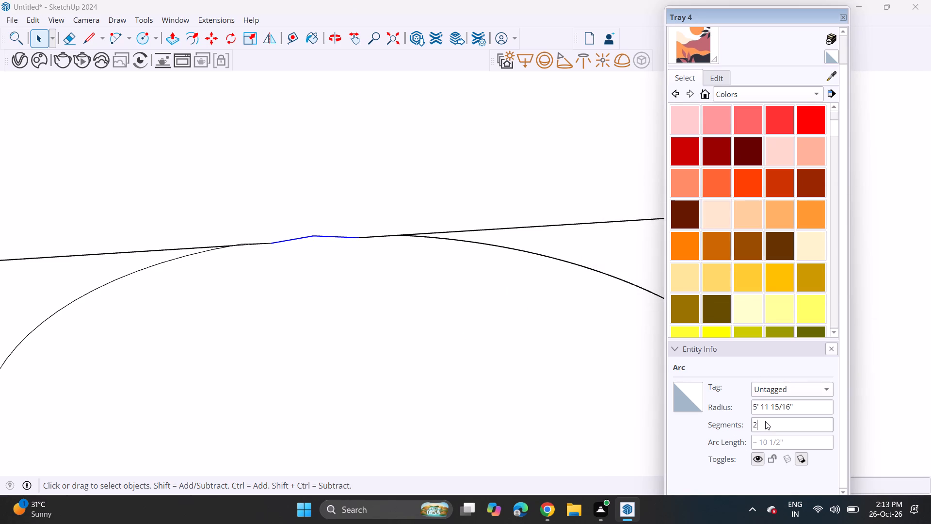
key(BackSpace)
text(10)
key(Return)
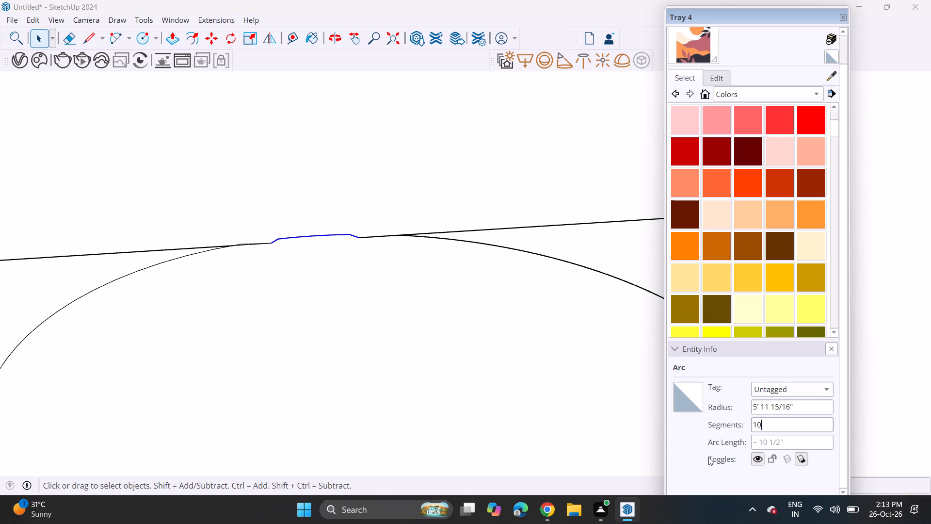
click(269, 244)
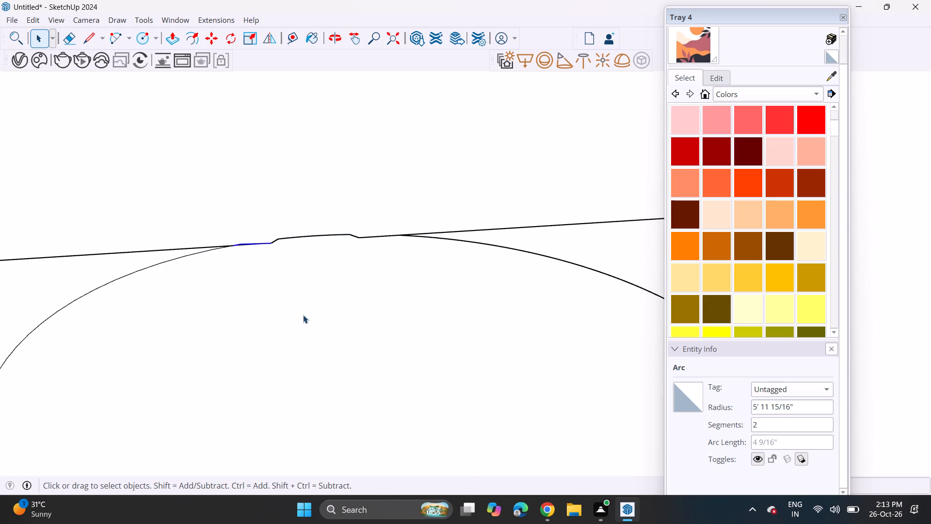
click(768, 431)
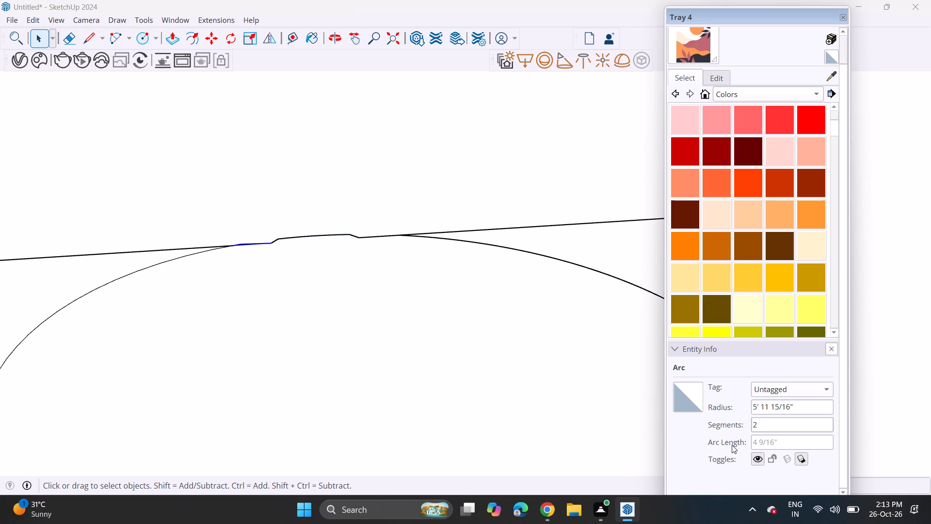
key(BackSpace)
text(10)
key(Return)
Delete the short two-segment arc bump where the circle crosses the rectangle's long side nearest the notched edge.
scroll(415, 307, down, 12)
scroll(413, 382, down, 5)
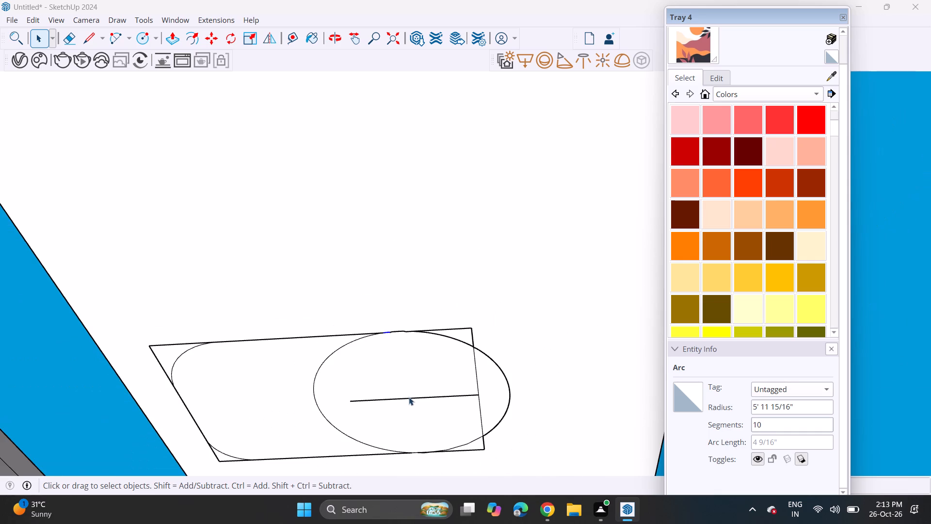
middle_drag(402, 426, 427, 362)
scroll(449, 399, up, 13)
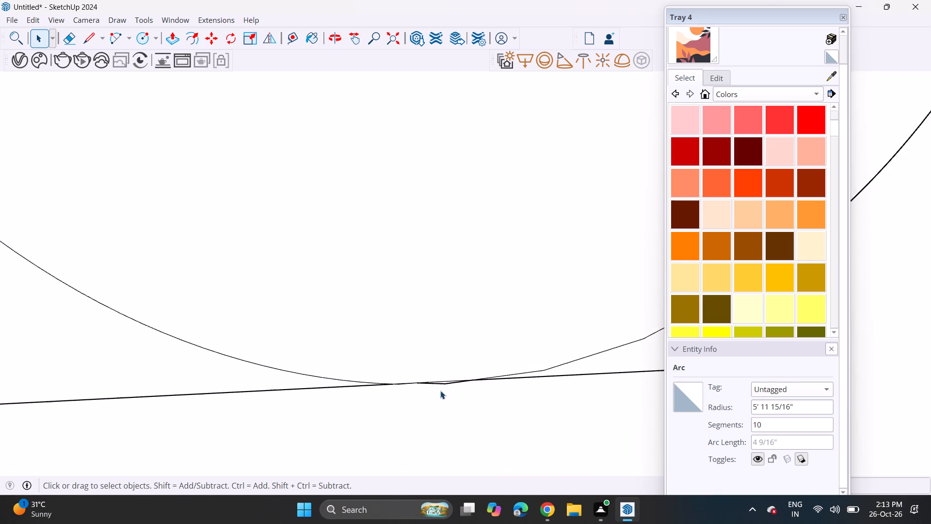
scroll(440, 391, up, 13)
click(438, 377)
click(446, 385)
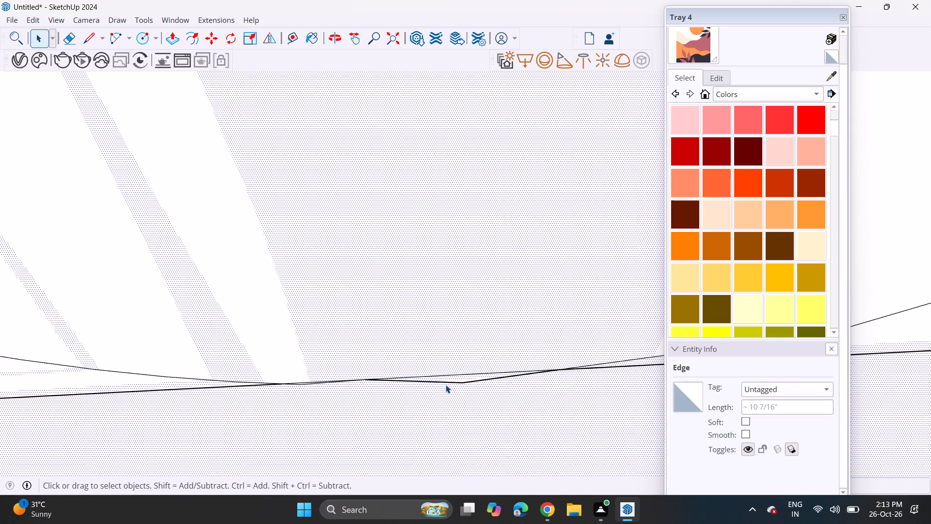
click(452, 380)
click(452, 382)
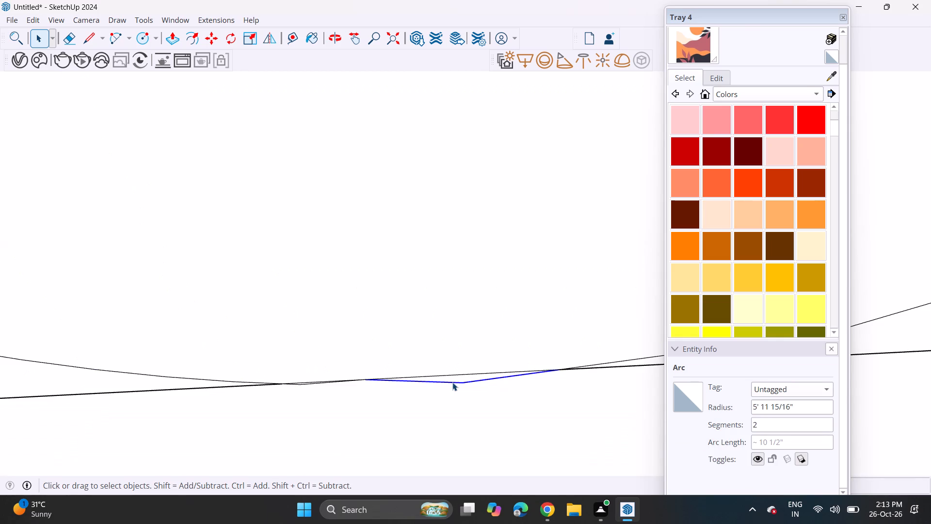
key(Delete)
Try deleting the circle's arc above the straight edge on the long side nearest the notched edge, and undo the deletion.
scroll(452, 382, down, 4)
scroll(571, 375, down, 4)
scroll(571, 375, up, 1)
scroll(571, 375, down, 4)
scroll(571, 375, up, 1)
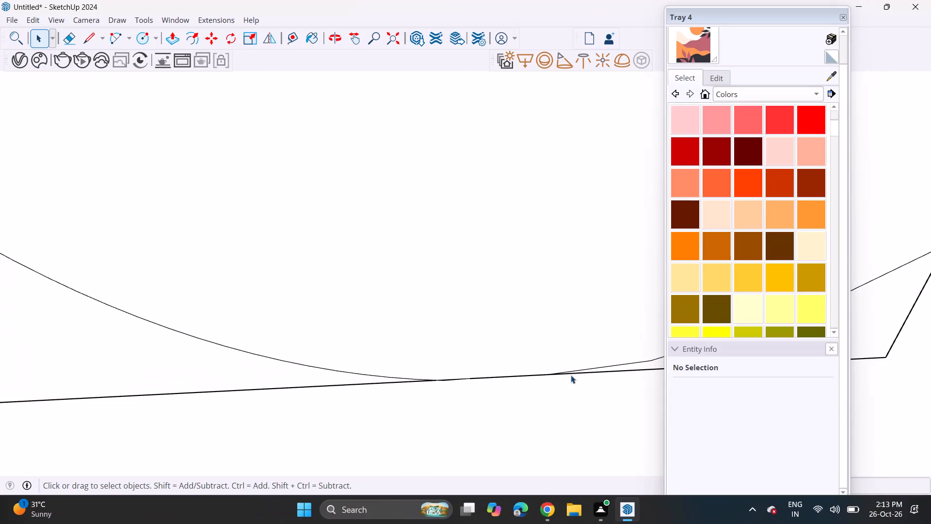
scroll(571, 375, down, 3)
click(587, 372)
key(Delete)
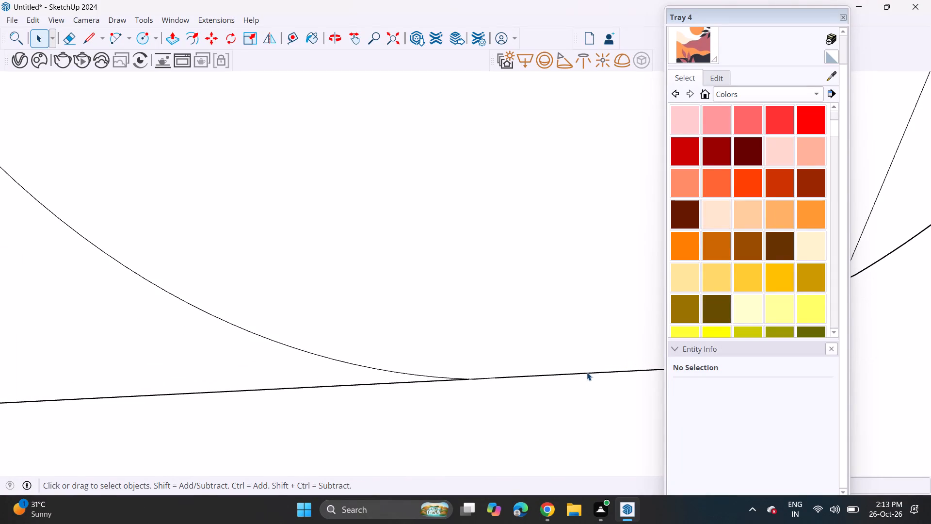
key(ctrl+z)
Delete the straight edge piece outside the circle's arc on the long side nearest the notched edge.
click(596, 375)
click(599, 373)
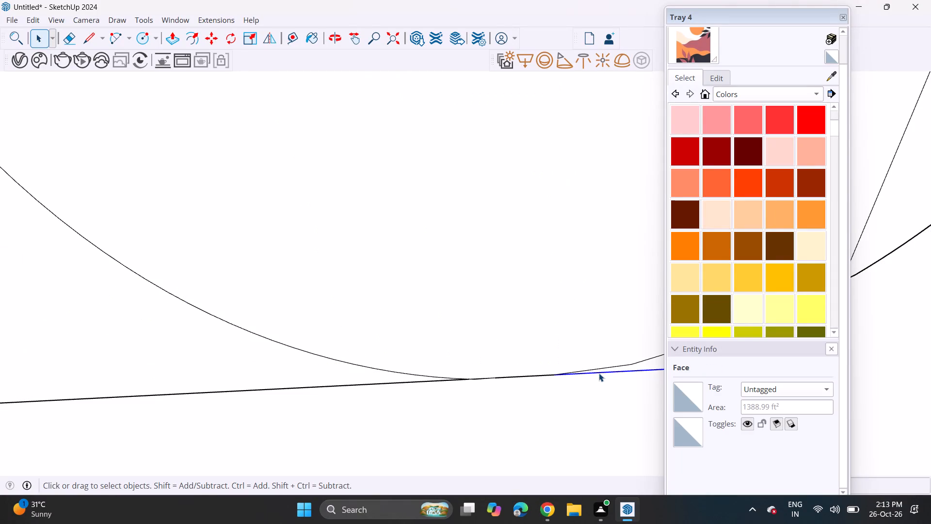
key(Delete)
Erase the circle's centre guide line and the rectangle's short side running across the circle.
scroll(596, 374, down, 11)
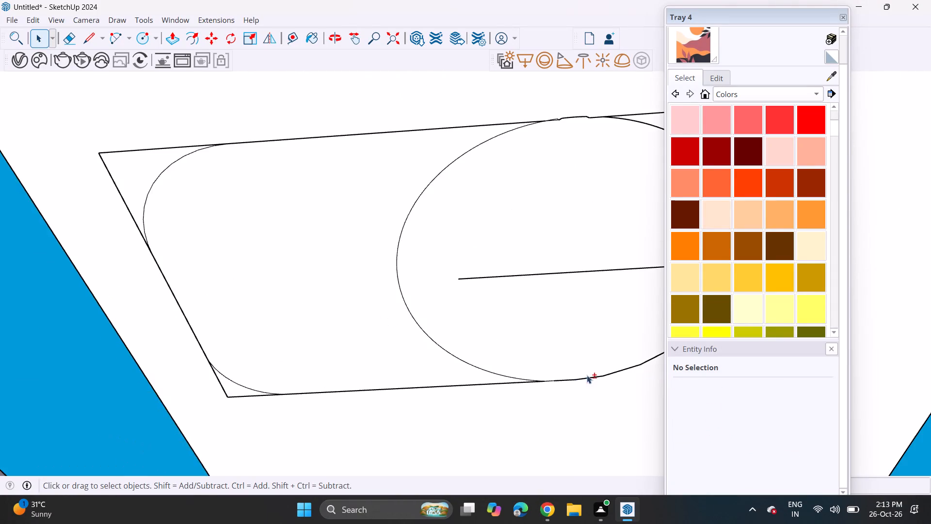
shift+middle_drag(585, 374, 319, 390)
scroll(379, 328, up, 3)
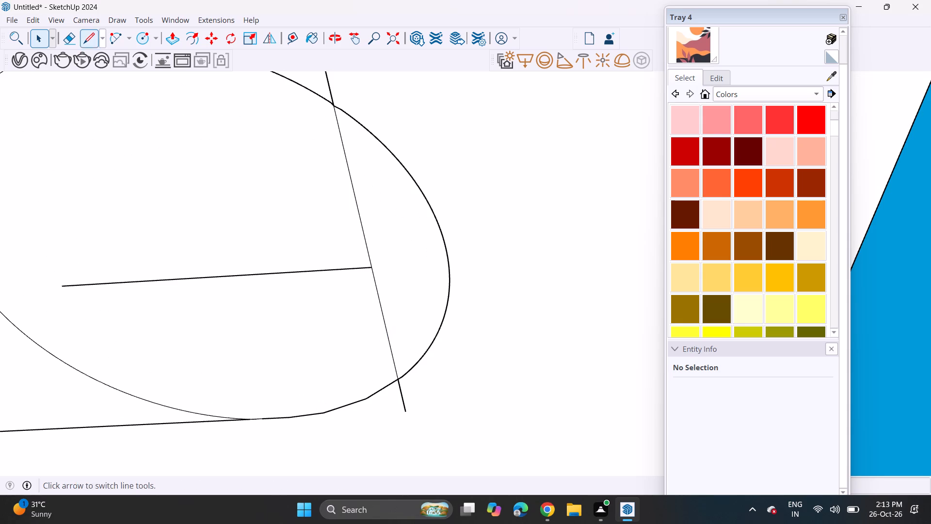
click(63, 37)
drag(186, 204, 201, 258)
drag(252, 263, 260, 289)
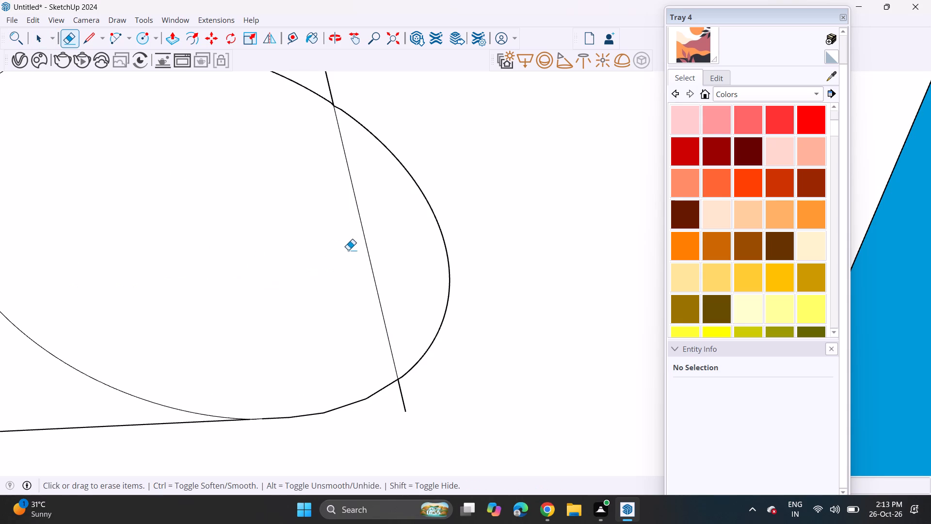
drag(350, 250, 369, 261)
drag(381, 268, 358, 290)
Erase the leftover rectangle corners outside the circle's two sides and outside the rounded corner farthest from the notched edge.
drag(410, 406, 386, 418)
scroll(366, 347, down, 6)
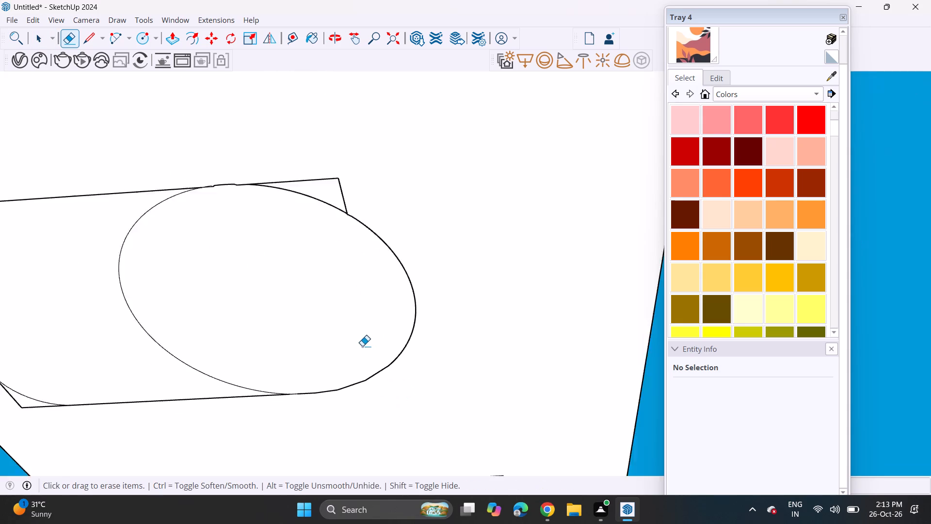
shift+middle_drag(332, 323, 474, 349)
drag(511, 254, 486, 224)
scroll(419, 227, down, 3)
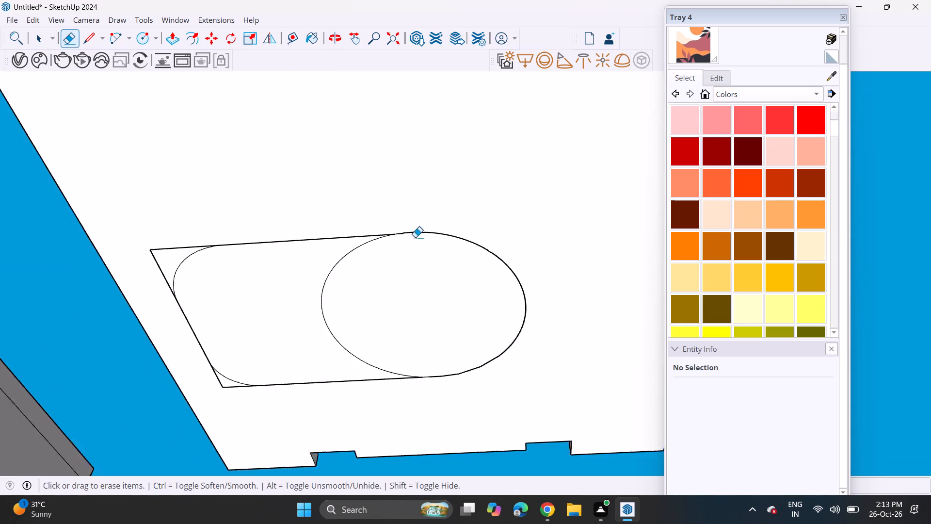
scroll(415, 237, down, 1)
shift+middle_drag(379, 301, 483, 301)
drag(305, 231, 276, 252)
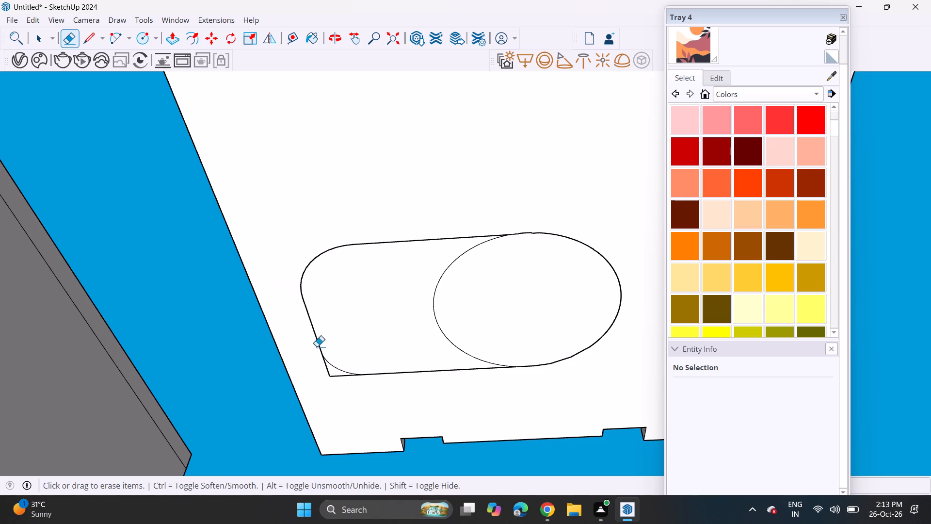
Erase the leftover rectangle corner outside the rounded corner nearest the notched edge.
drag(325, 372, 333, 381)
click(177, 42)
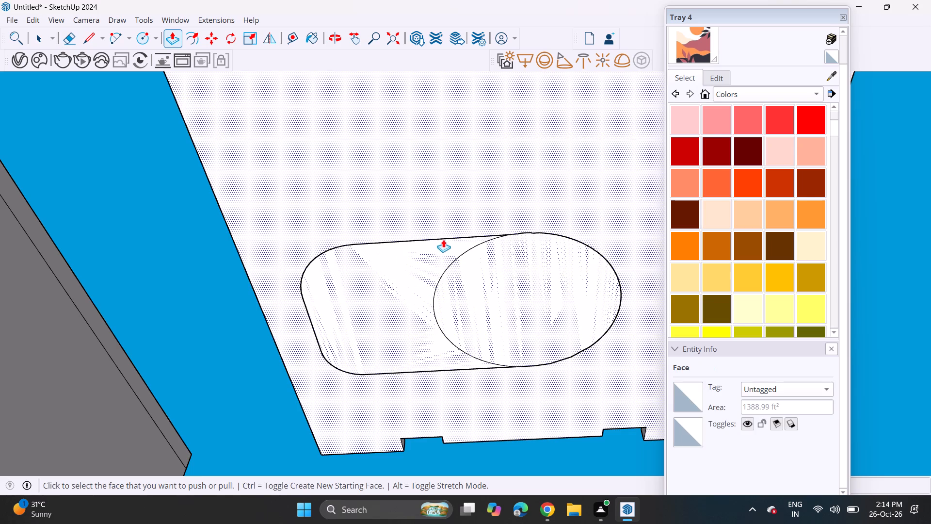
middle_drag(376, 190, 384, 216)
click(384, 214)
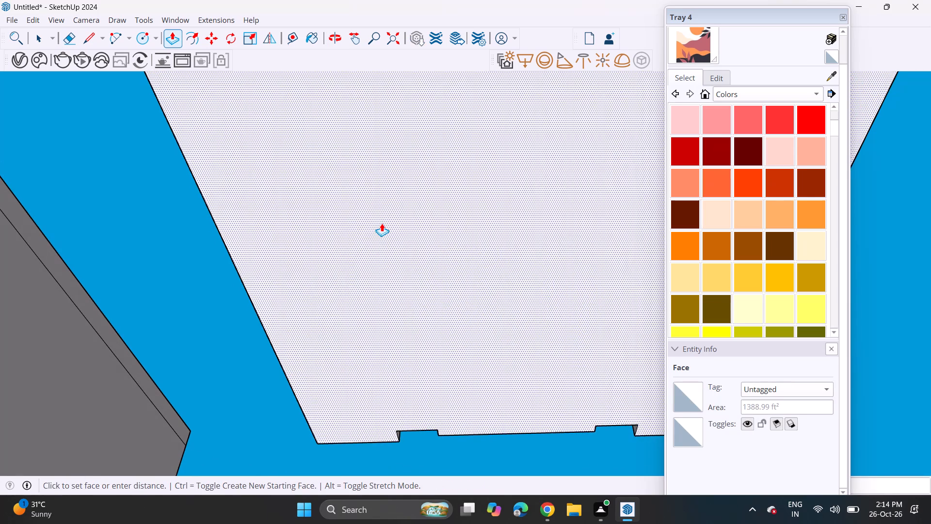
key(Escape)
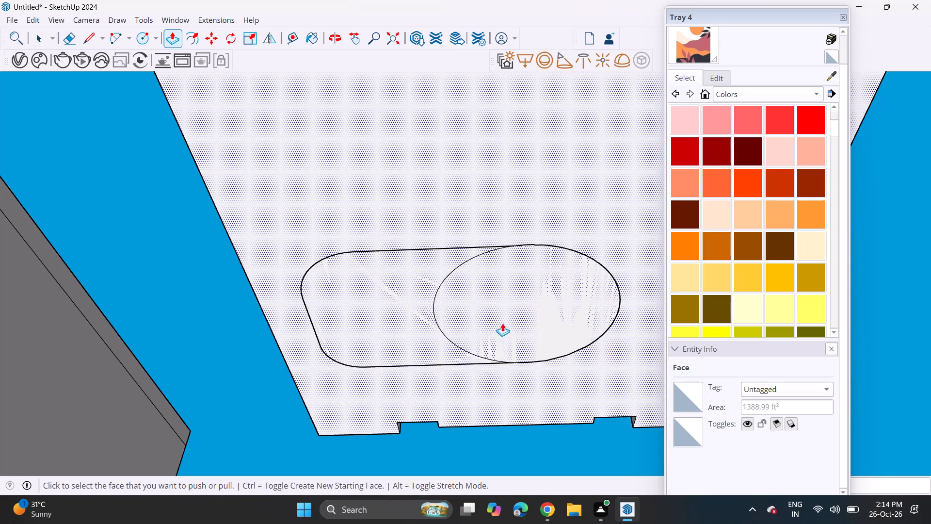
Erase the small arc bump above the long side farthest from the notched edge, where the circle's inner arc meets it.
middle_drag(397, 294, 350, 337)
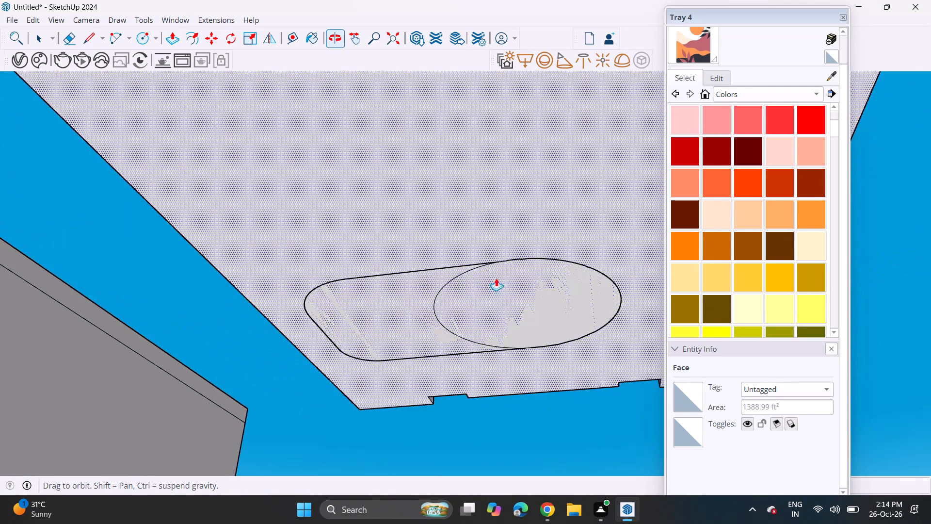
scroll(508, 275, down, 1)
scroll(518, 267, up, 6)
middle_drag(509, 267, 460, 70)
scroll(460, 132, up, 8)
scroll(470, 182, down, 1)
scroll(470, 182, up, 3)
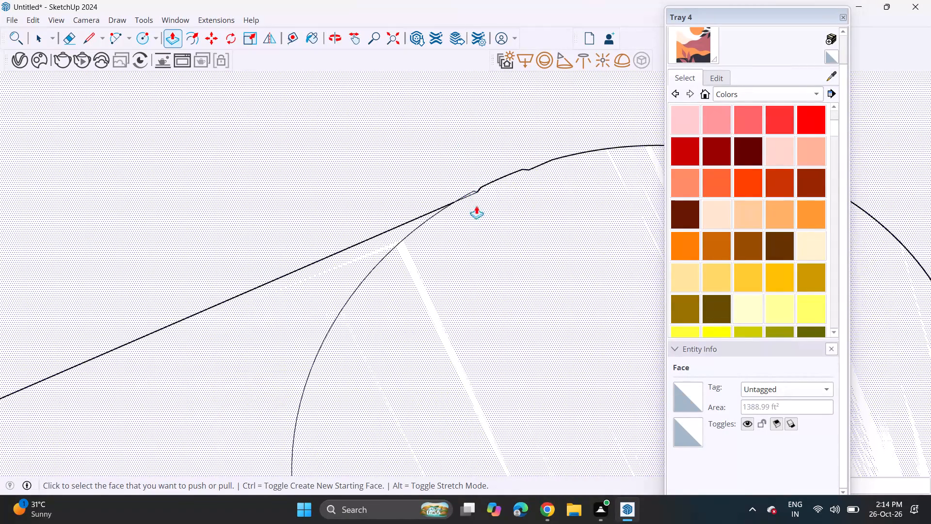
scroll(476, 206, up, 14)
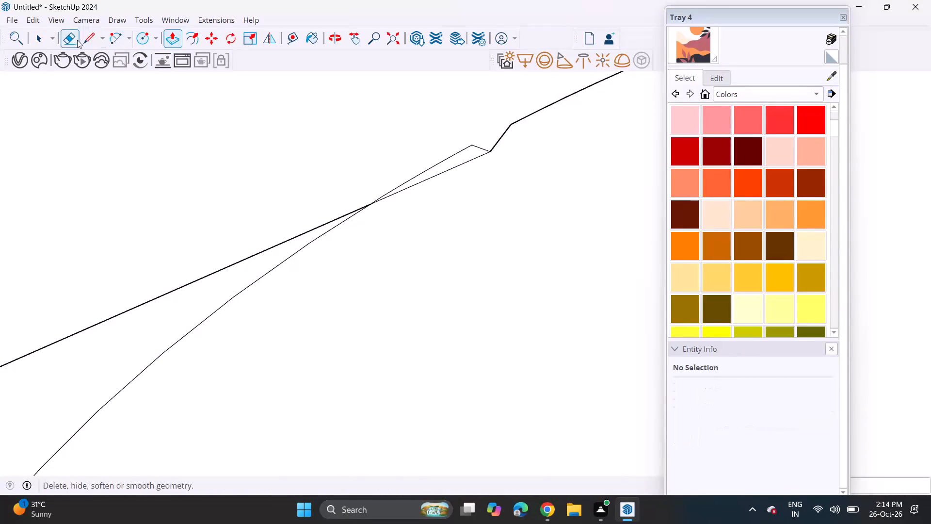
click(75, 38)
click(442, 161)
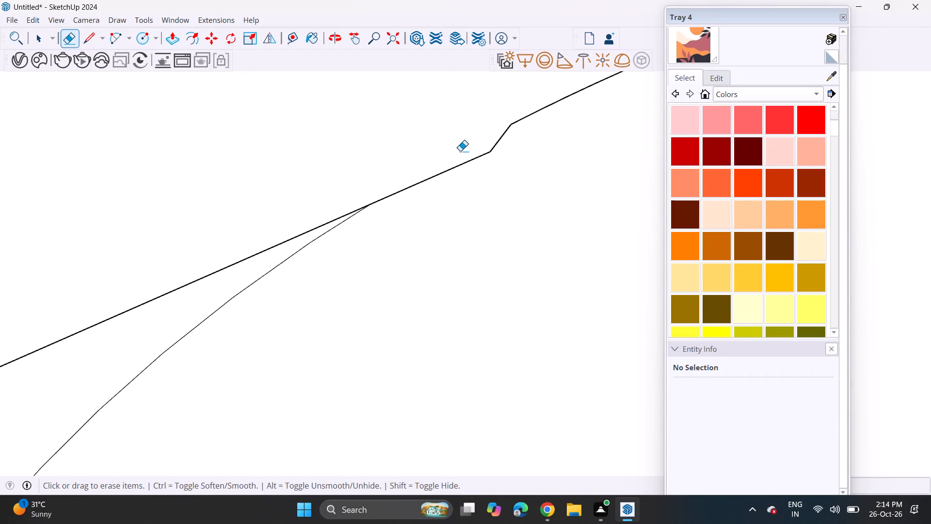
Examine where the circle meets the long side and check the rounded outline across the whole ceiling slab.
scroll(411, 148, down, 5)
click(177, 31)
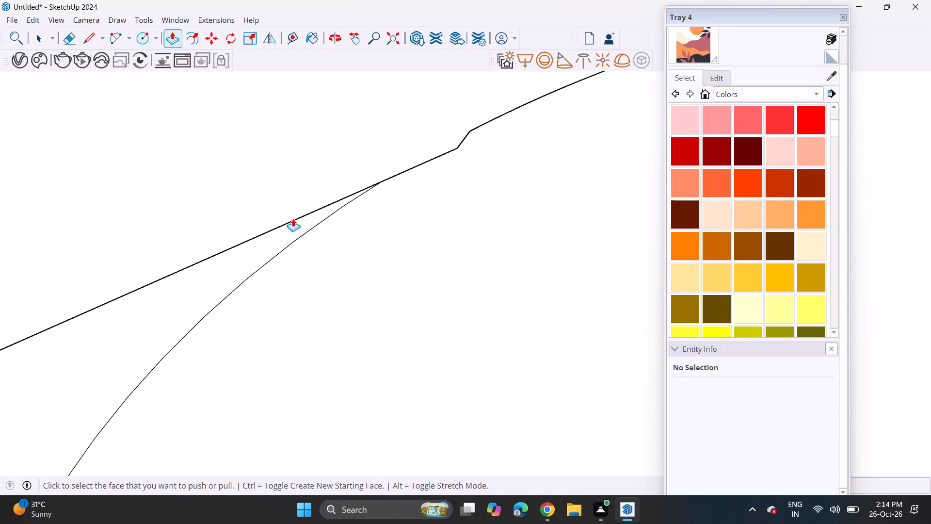
scroll(191, 286, down, 1)
scroll(191, 286, up, 1)
scroll(191, 288, down, 5)
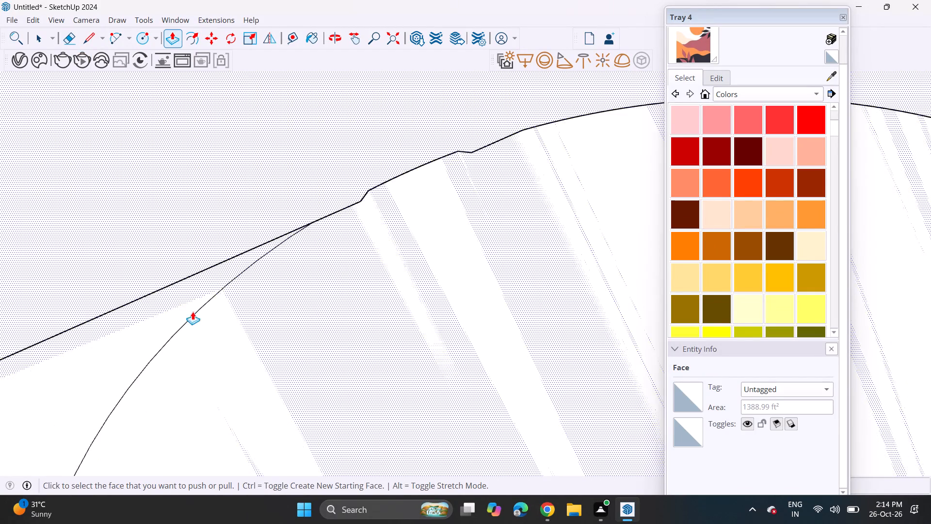
scroll(193, 311, down, 18)
scroll(247, 299, up, 1)
scroll(247, 299, down, 4)
middle_drag(267, 258, 403, 380)
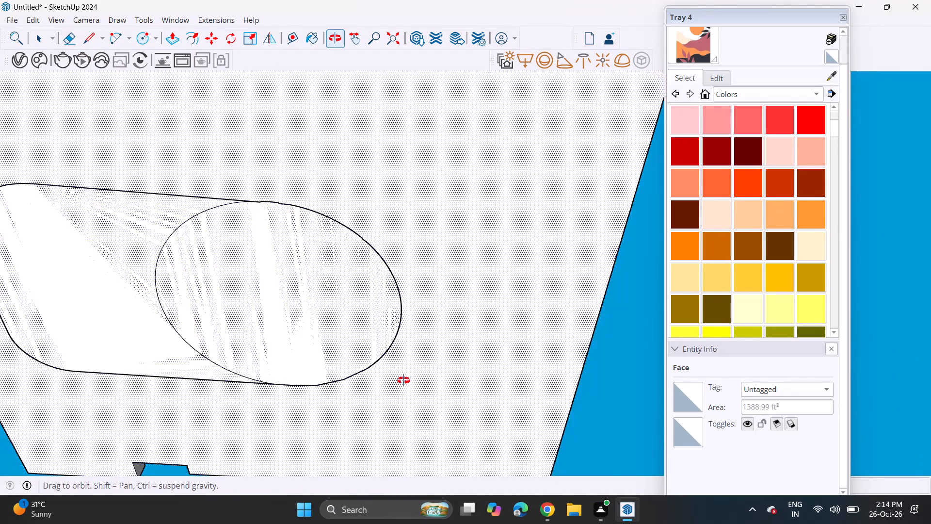
middle_drag(403, 380, 398, 426)
scroll(396, 425, down, 1)
scroll(377, 306, down, 12)
middle_drag(321, 282, 314, 360)
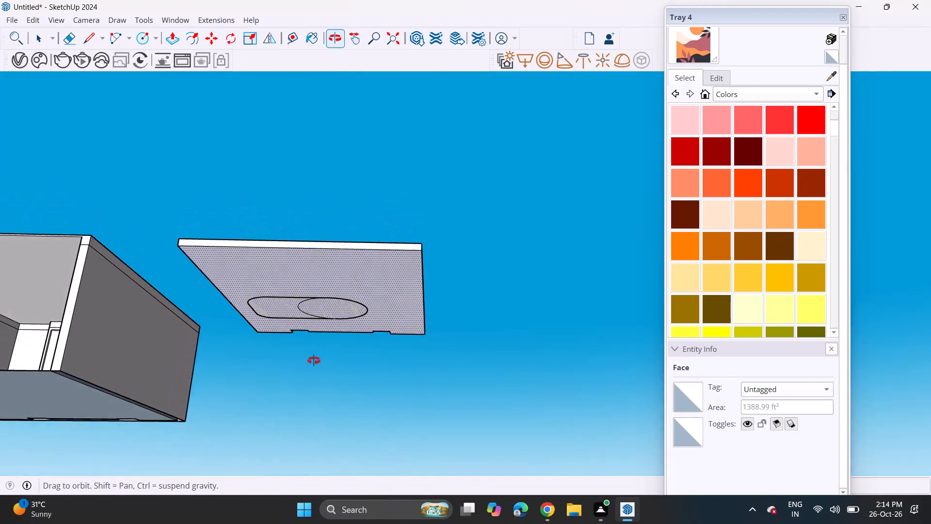
middle_drag(314, 360, 335, 306)
Undo the erased corners and the circle on the ceiling slab, back to the rectangle with two rounded corners and its centre line.
key(ctrl+z)
key(ctrl+z)
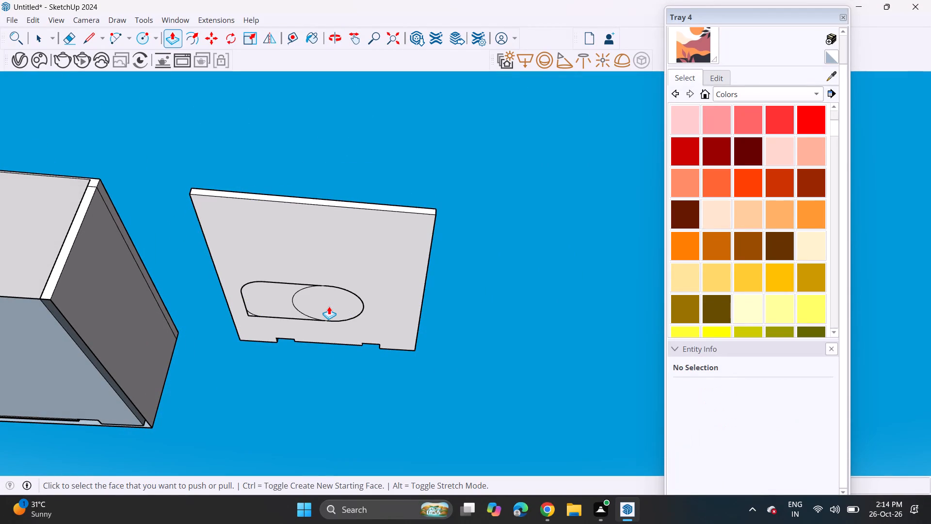
key(ctrl+z)
key(ctrl+z)
key(ctrl+z)
key(ctrl+z)
key(ctrl+z)
key(ctrl+z)
key(ctrl+z)
key(ctrl+z)
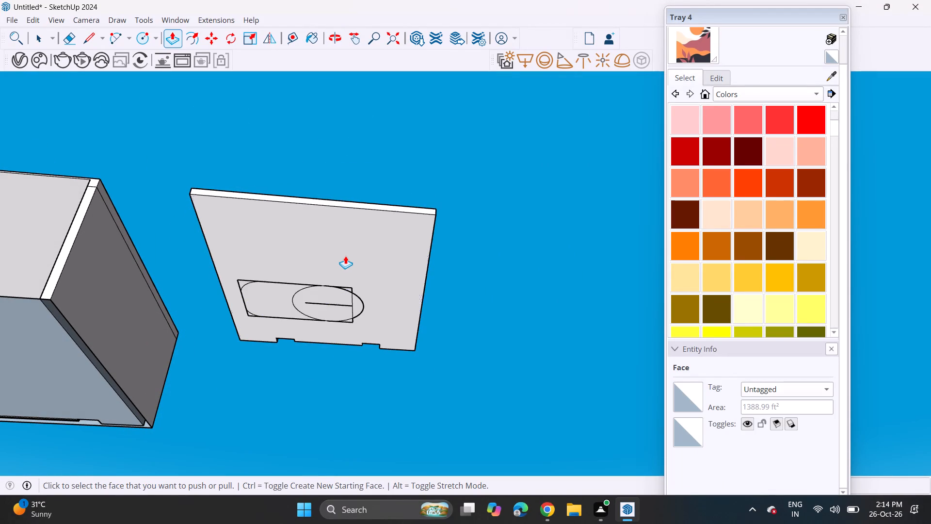
key(ctrl+z)
key(ctrl+z)
key(ctrl+z)
key(ctrl+z)
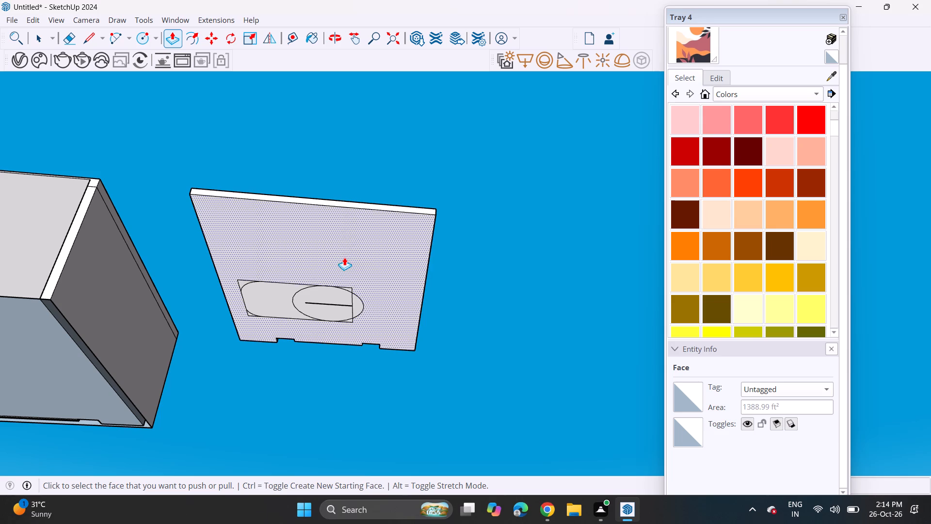
key(ctrl+z)
key(ctrl+z)
key(ctrl+z)
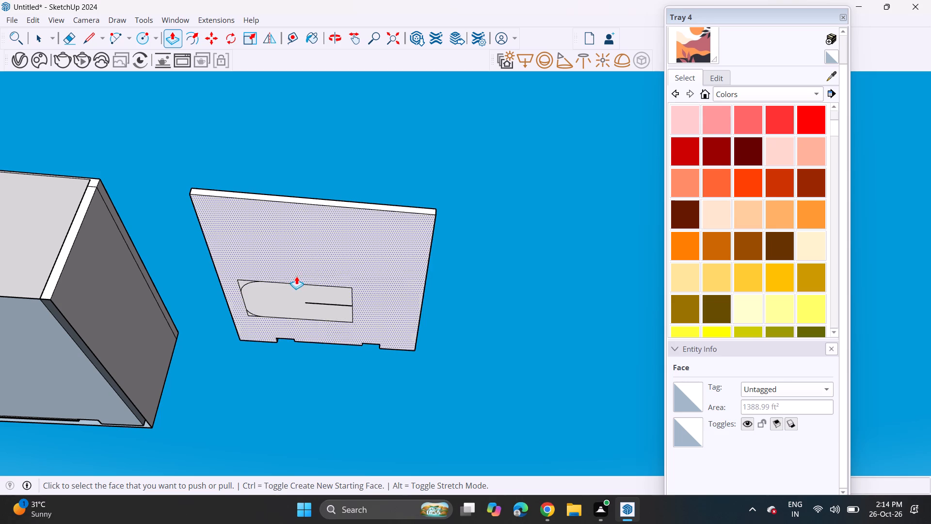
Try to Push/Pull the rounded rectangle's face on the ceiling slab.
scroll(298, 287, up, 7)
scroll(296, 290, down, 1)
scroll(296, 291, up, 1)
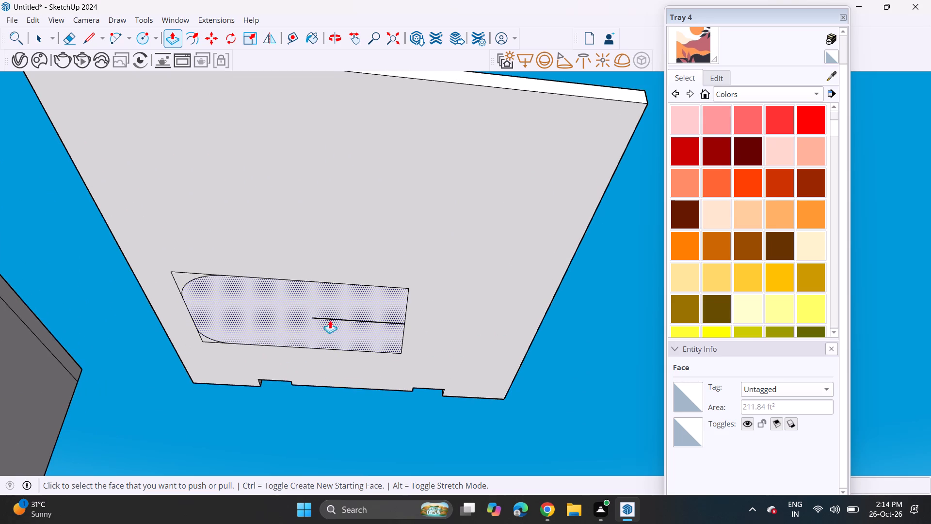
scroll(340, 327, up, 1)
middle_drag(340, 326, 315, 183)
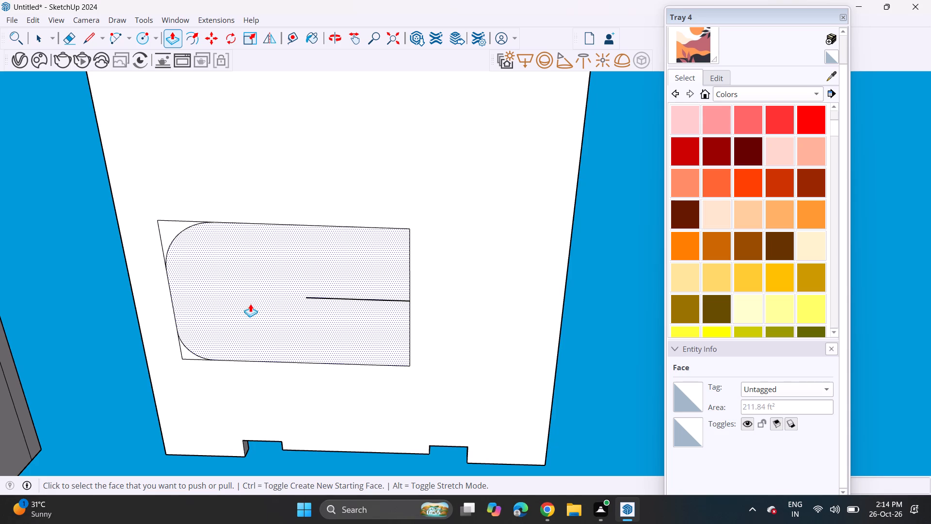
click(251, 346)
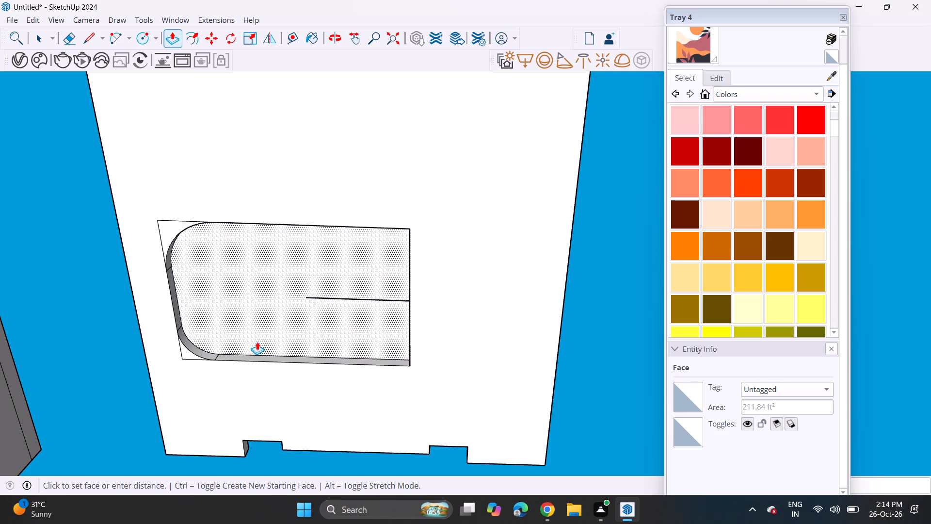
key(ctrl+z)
Undo the rounded corners and the short centre line inside the rectangle on the ceiling slab.
key(ctrl+z)
key(ctrl+z)
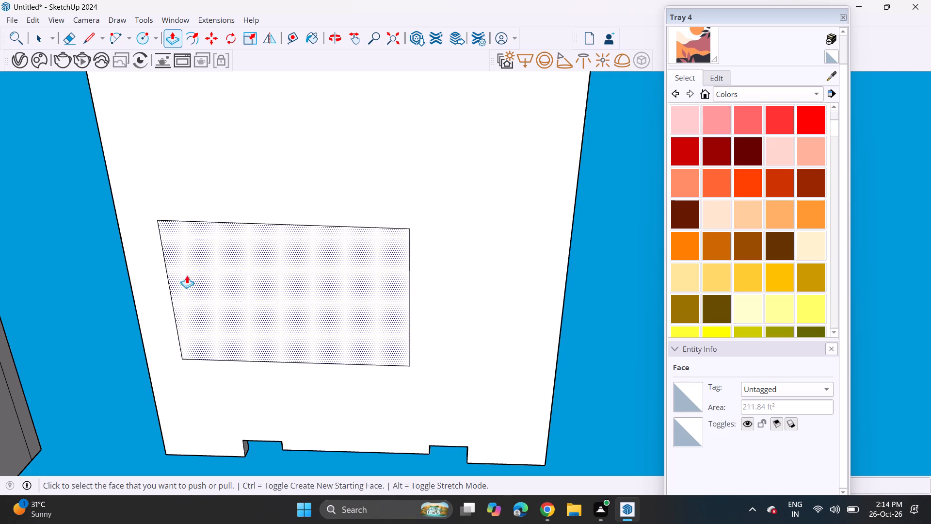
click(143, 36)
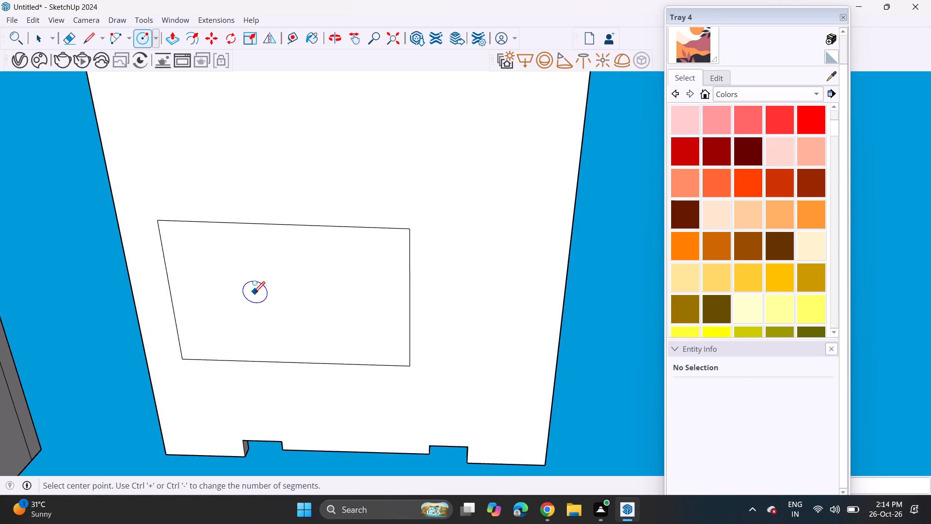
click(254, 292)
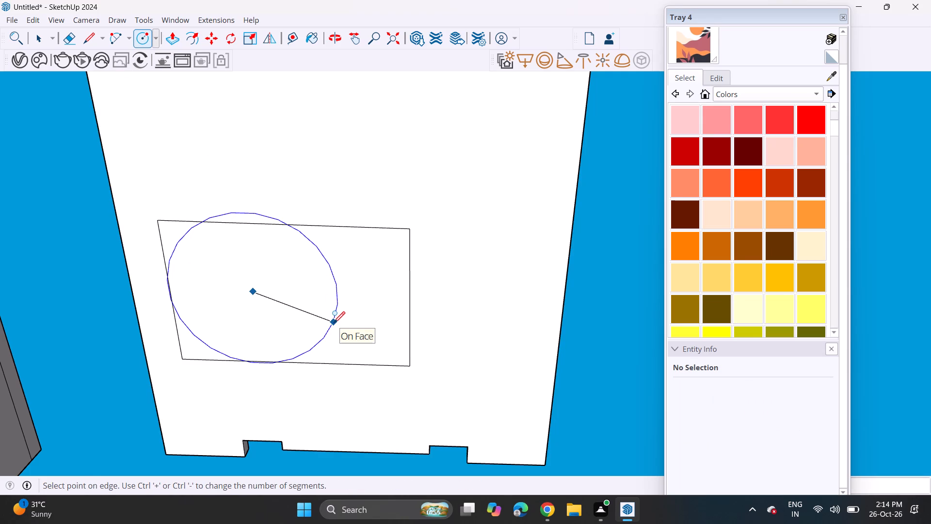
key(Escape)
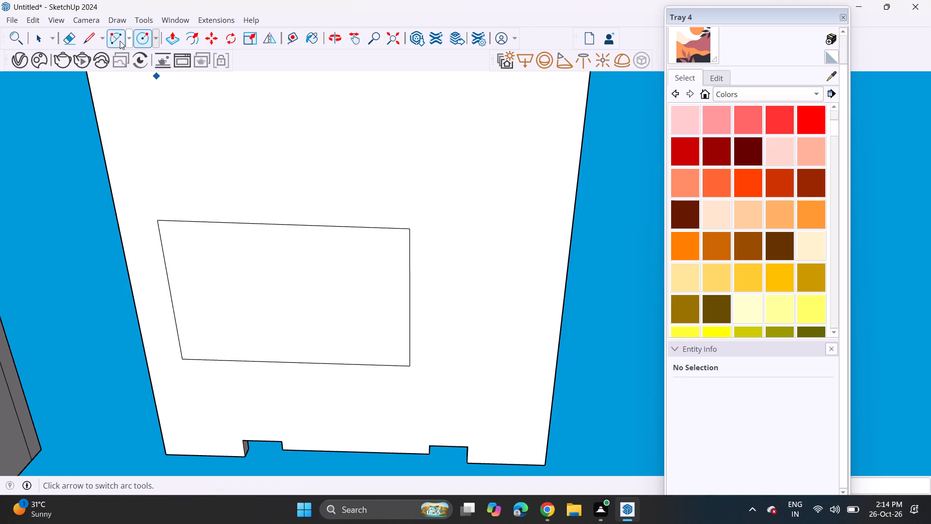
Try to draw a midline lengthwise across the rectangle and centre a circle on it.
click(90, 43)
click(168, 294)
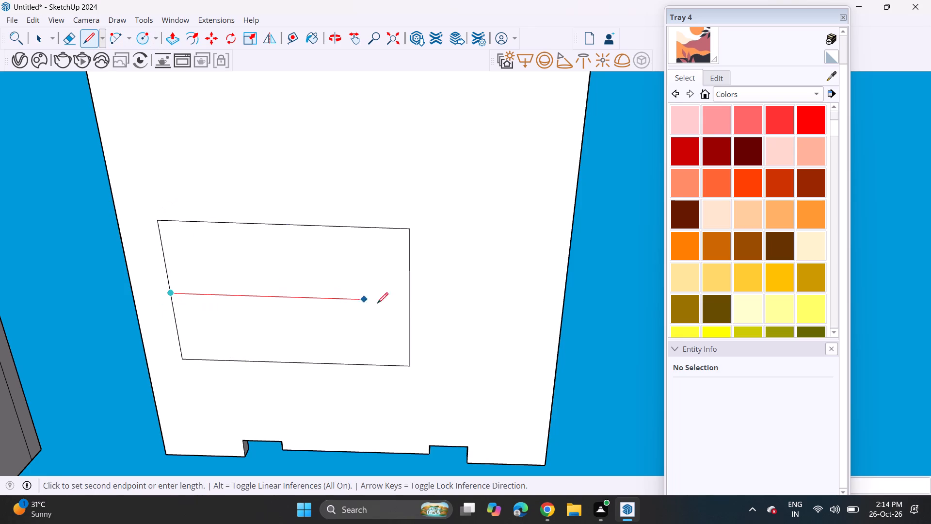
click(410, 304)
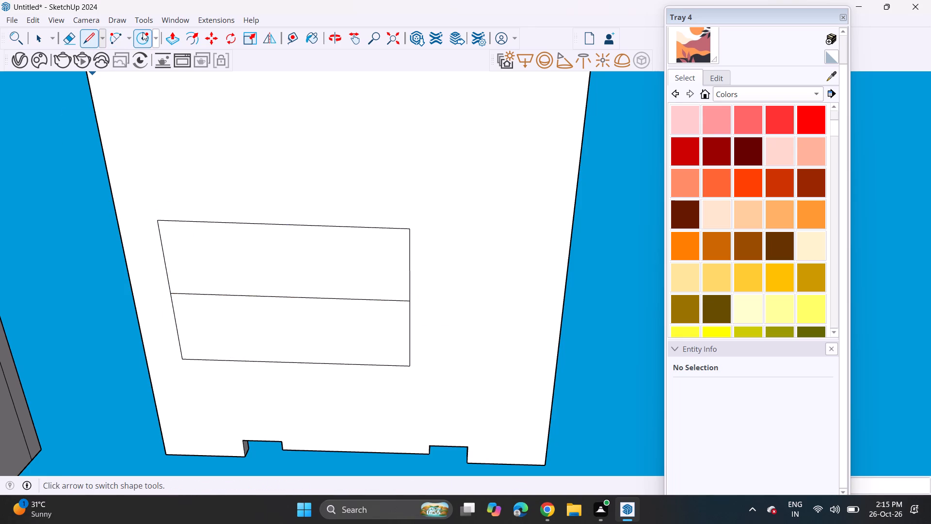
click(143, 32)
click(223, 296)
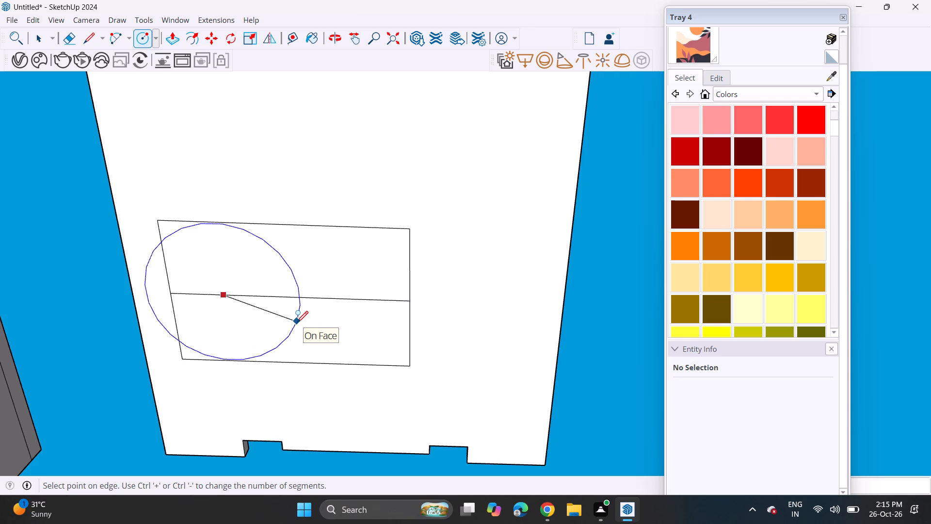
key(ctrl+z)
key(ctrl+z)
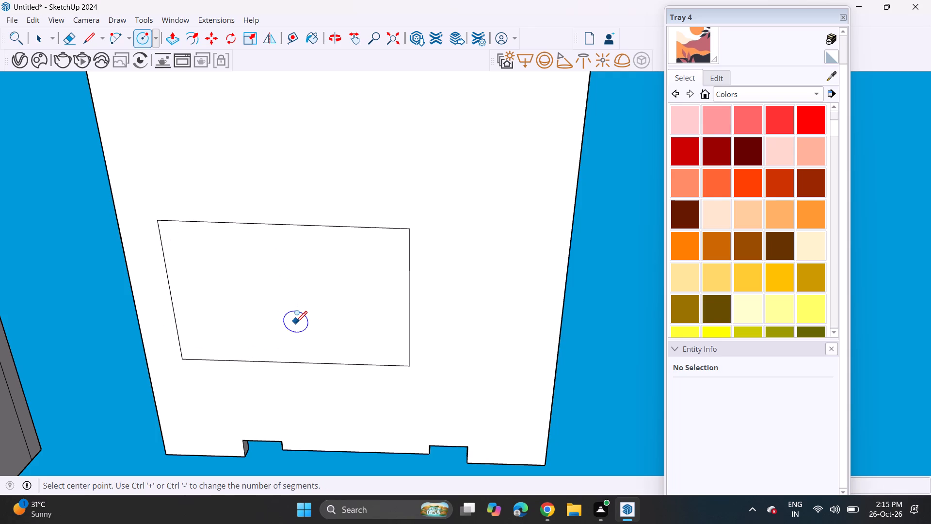
Undo the rectangle on the ceiling slab's face.
key(ctrl+z)
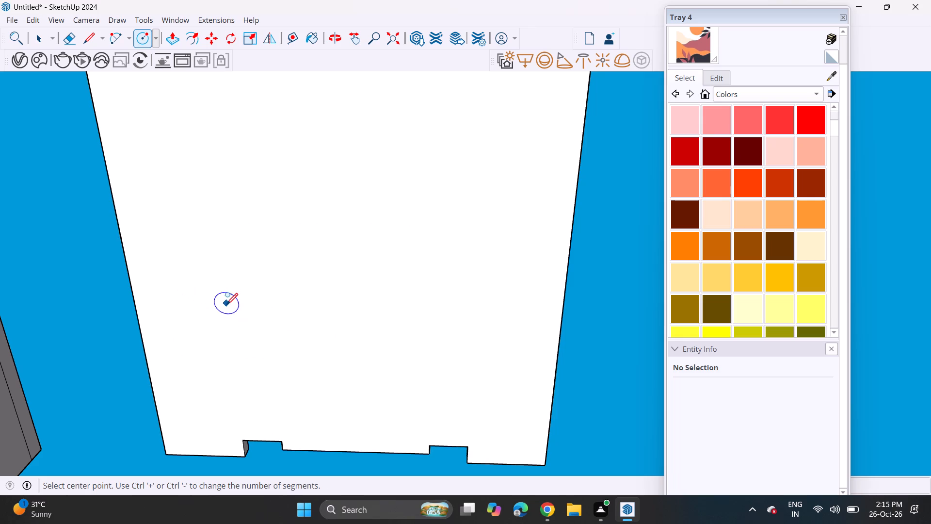
Draw two small circles of similar size on the ceiling slab, with their centres aligned roughly parallel to the notched edge.
click(224, 301)
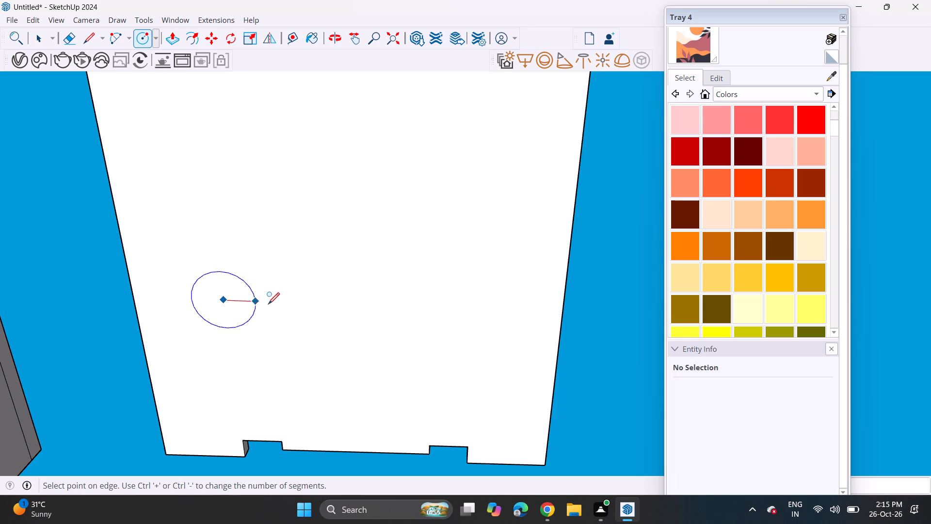
click(243, 307)
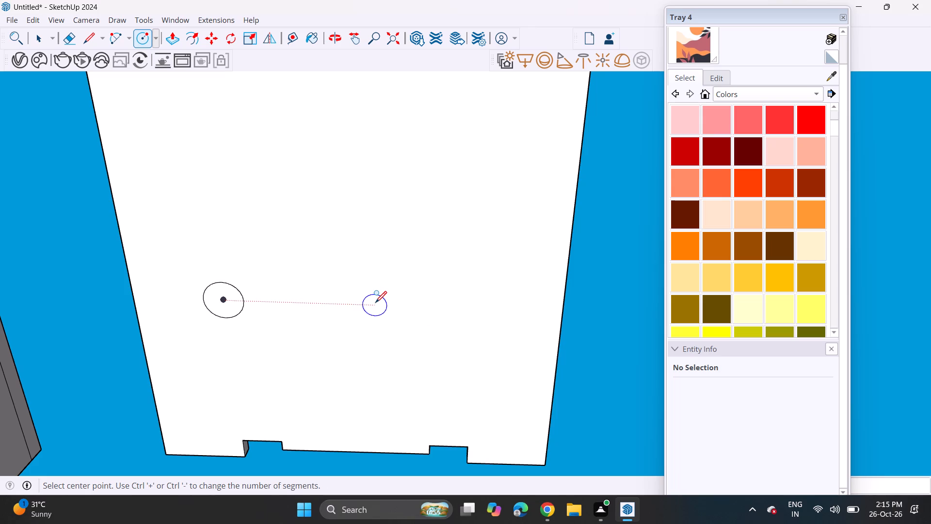
click(373, 302)
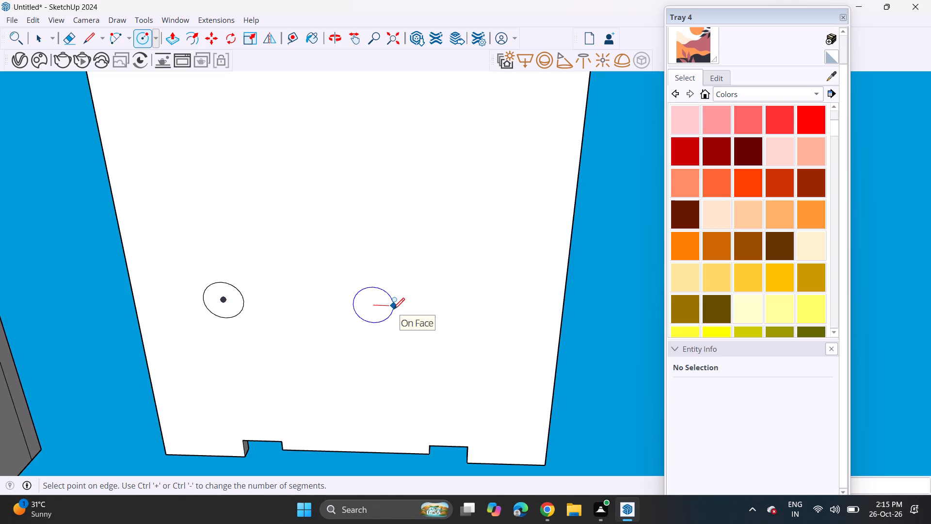
click(393, 309)
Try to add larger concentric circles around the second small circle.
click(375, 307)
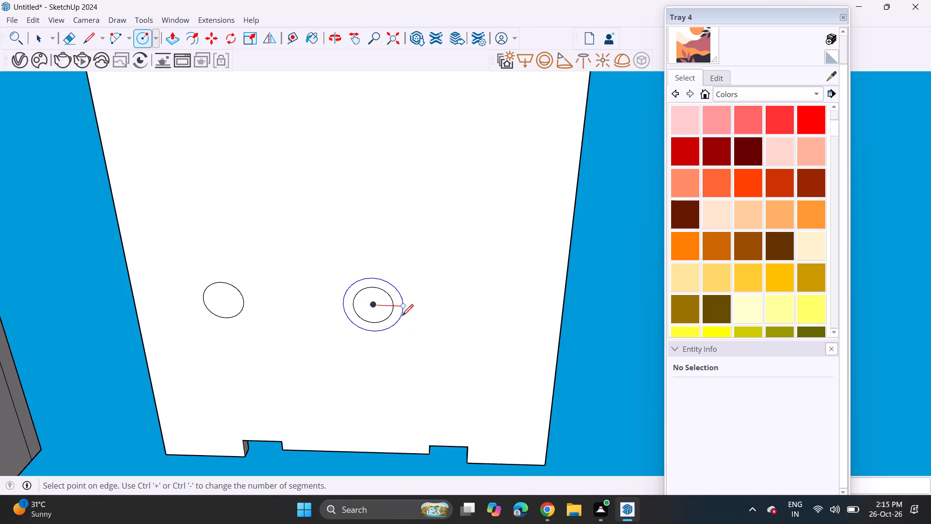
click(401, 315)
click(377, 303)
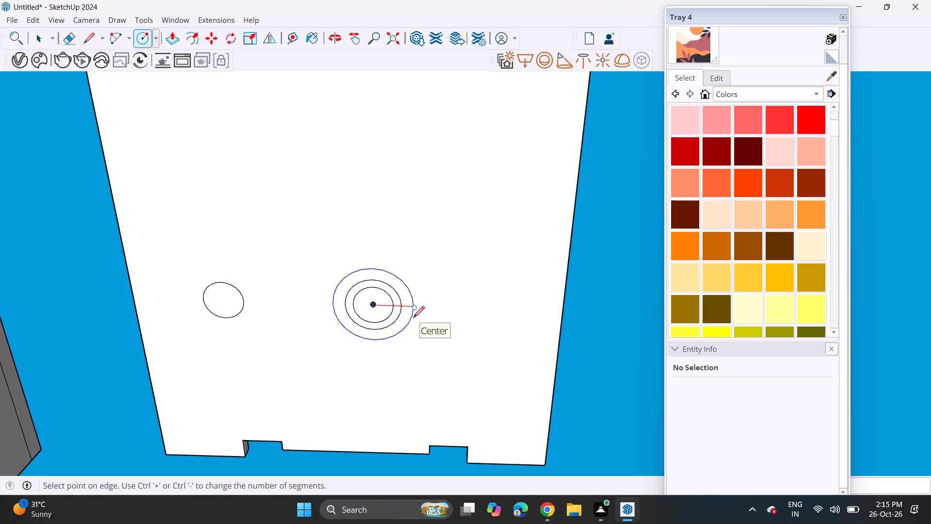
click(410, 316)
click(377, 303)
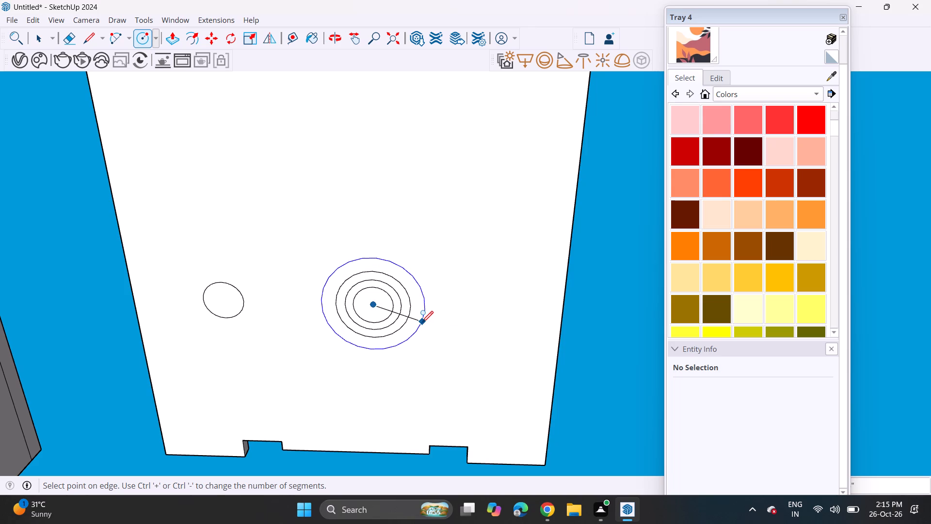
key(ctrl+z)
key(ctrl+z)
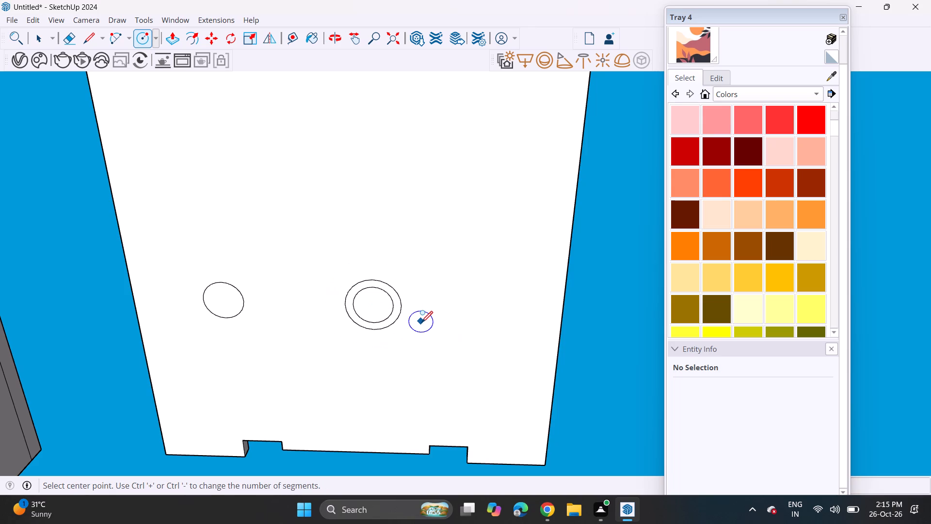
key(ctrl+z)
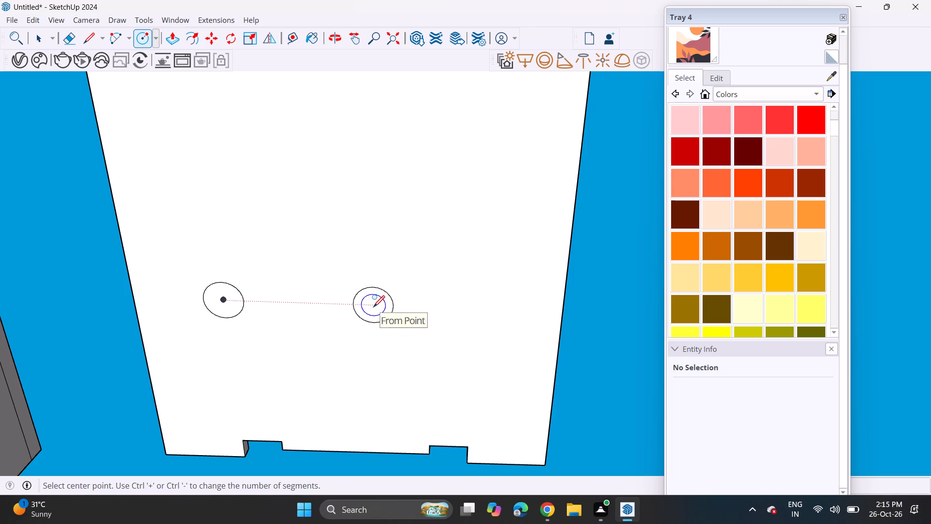
Draw four progressively larger concentric circles around the second small circle on the ceiling slab.
click(373, 306)
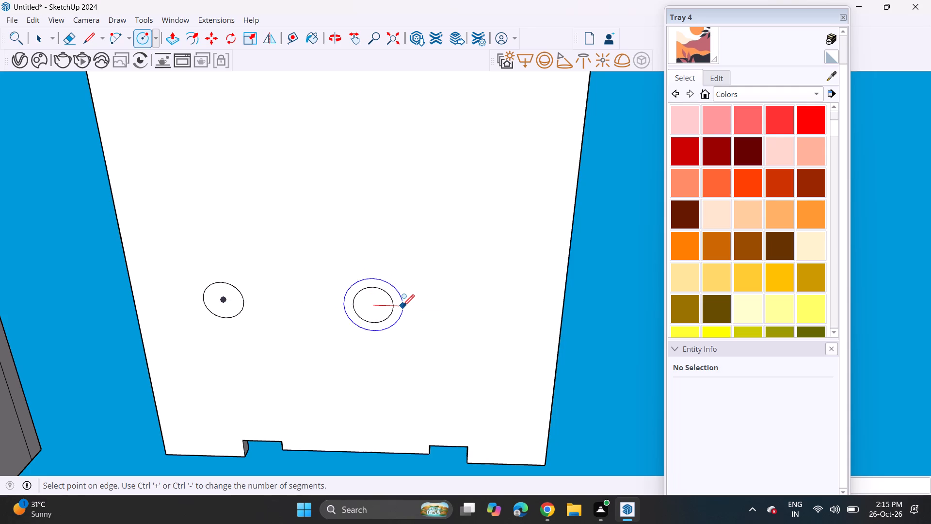
click(406, 306)
click(377, 308)
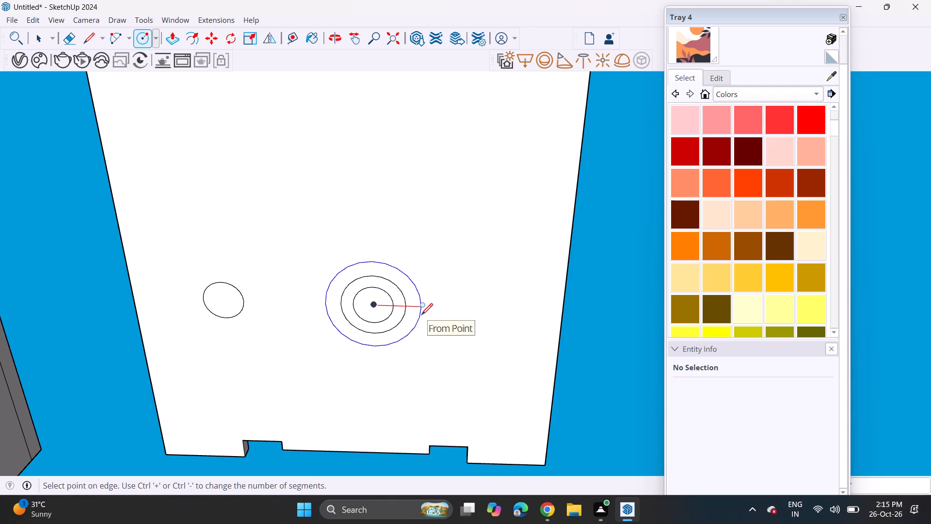
click(421, 314)
click(377, 305)
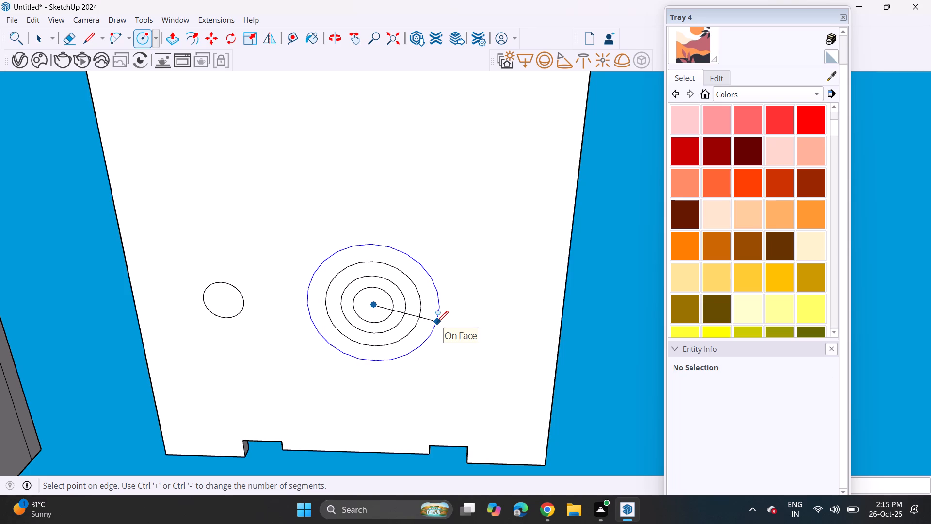
click(437, 322)
click(371, 306)
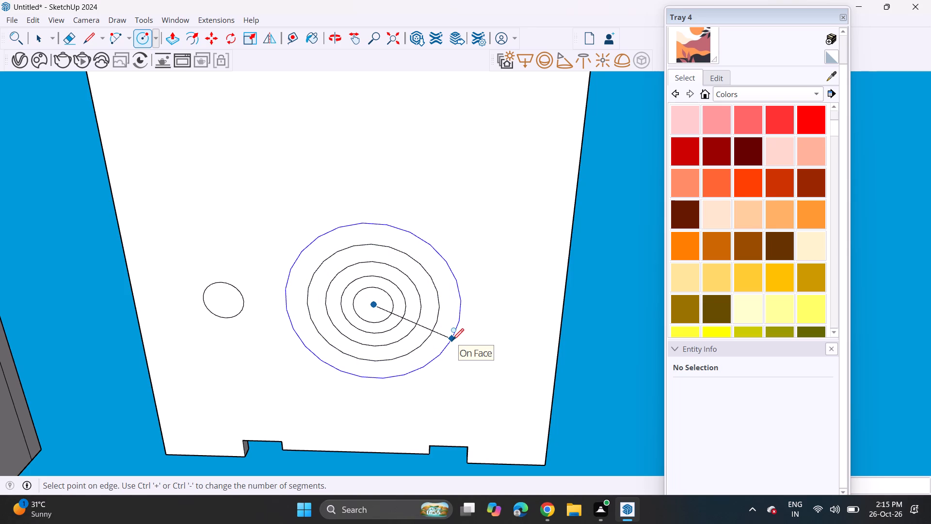
click(452, 339)
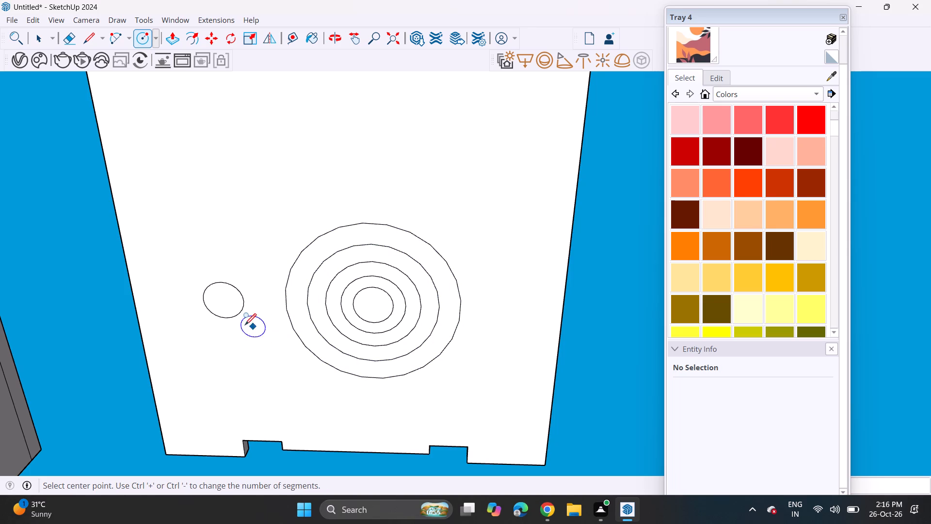
Draw a large circle around the first small circle, overlapping the outermost circle of the concentric set.
click(224, 304)
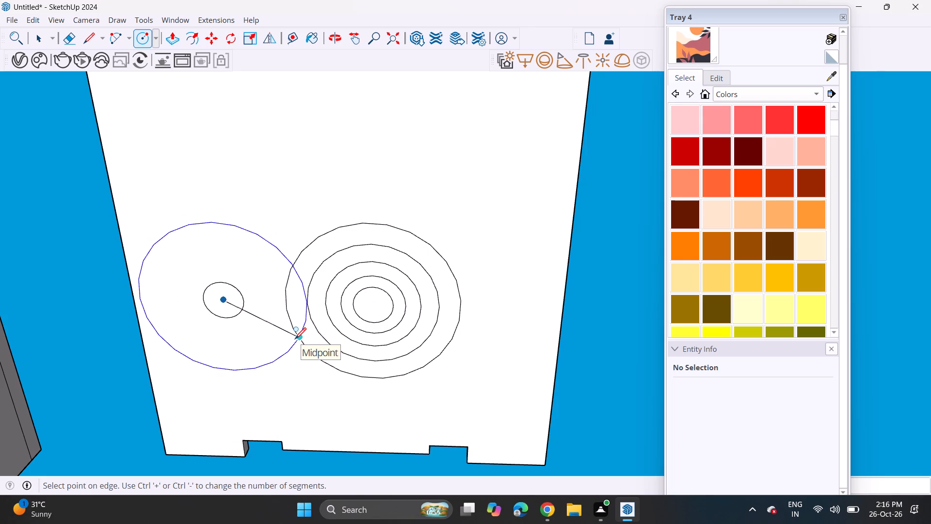
click(295, 338)
Draw two straight lines joining the two large circles along their opposite outer sides to form a rounded outline.
click(87, 39)
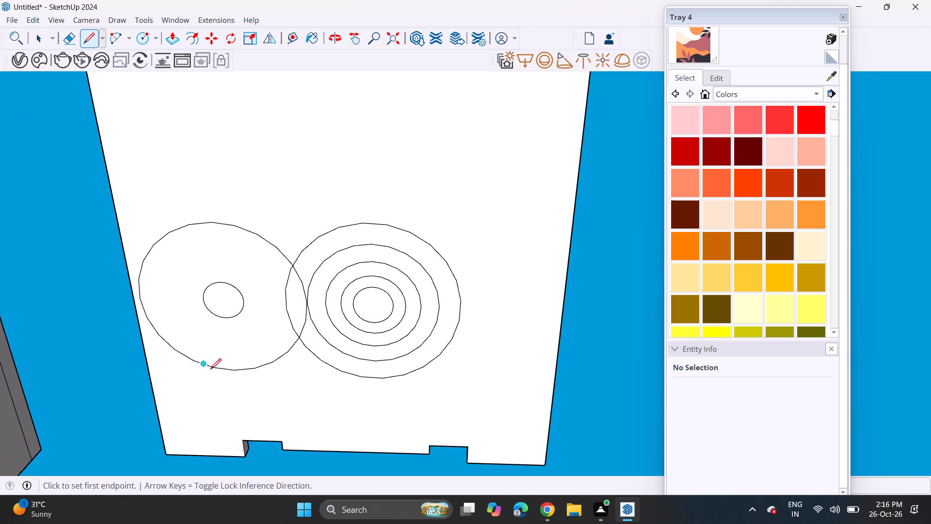
click(230, 374)
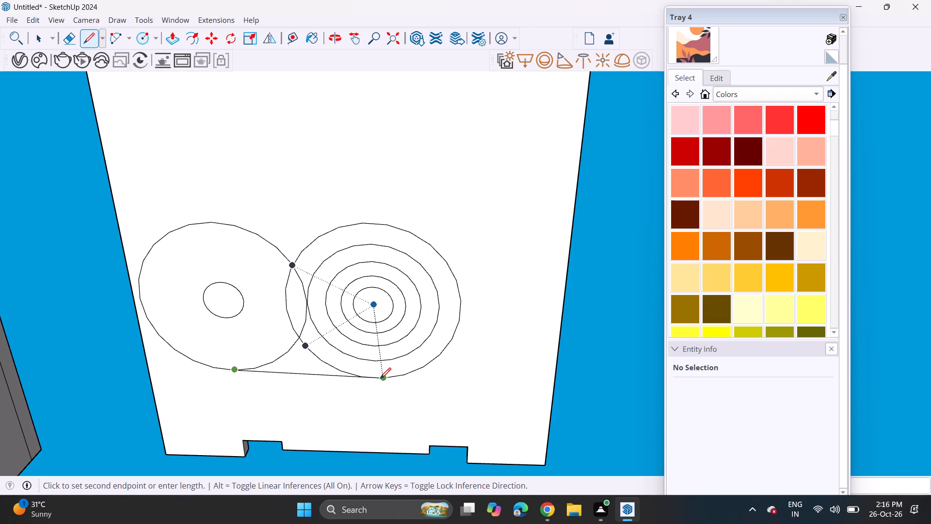
click(380, 378)
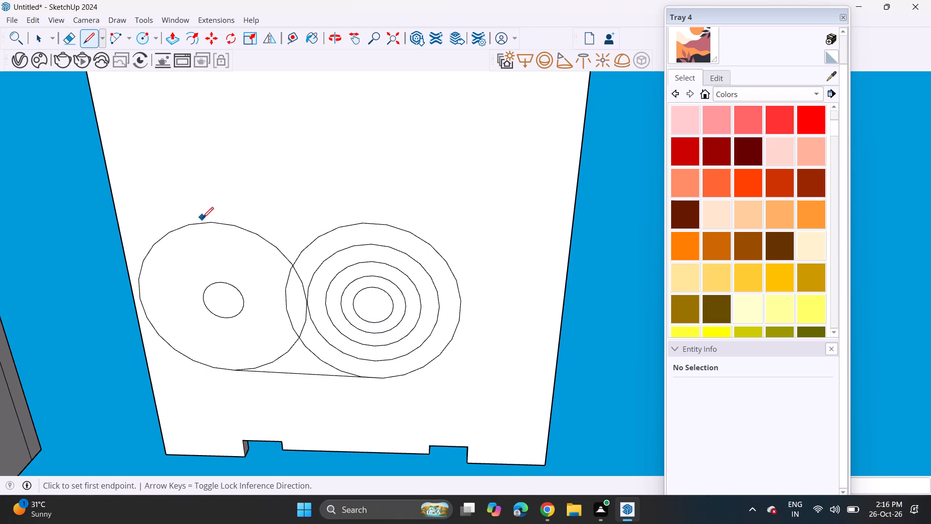
click(213, 225)
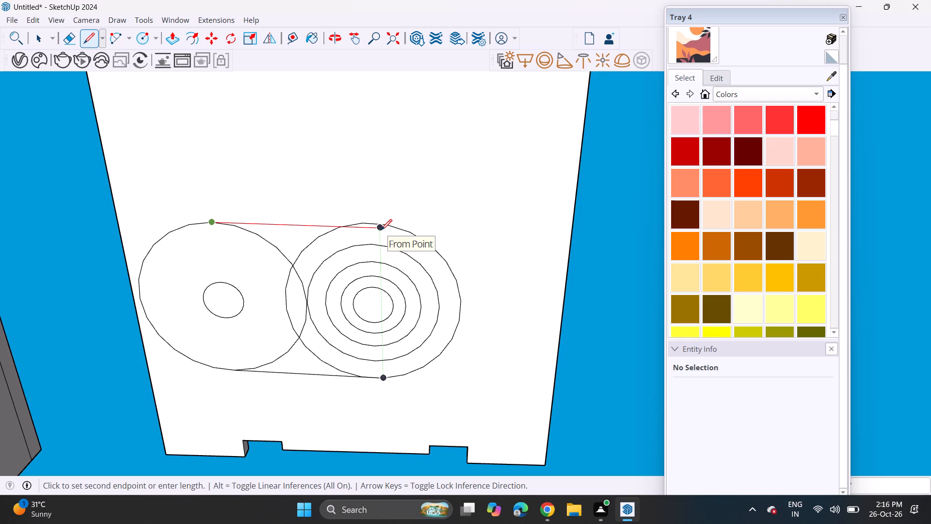
scroll(381, 229, up, 5)
scroll(381, 229, down, 2)
scroll(381, 229, up, 1)
click(380, 224)
scroll(350, 280, down, 5)
scroll(348, 292, up, 1)
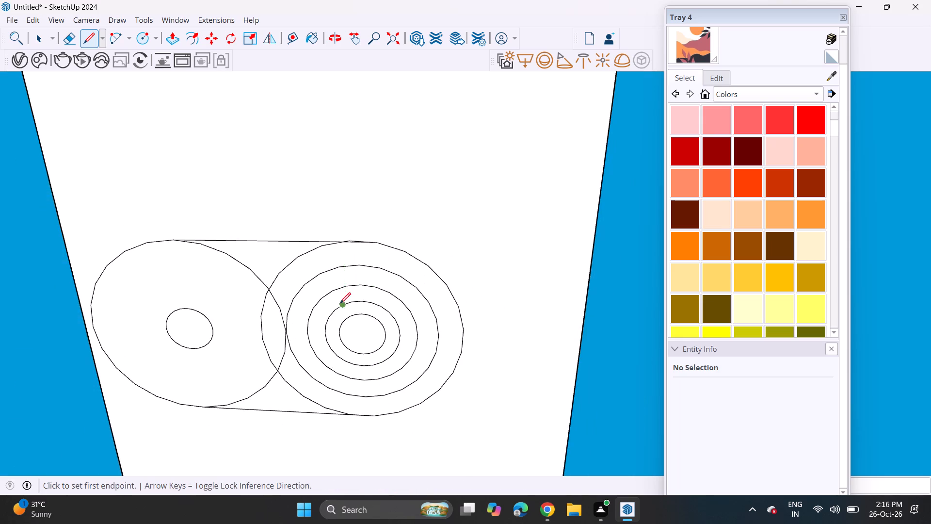
Erase the first large circle's arc segments lying between the two joining lines and inside the concentric set.
scroll(250, 321, down, 4)
click(66, 38)
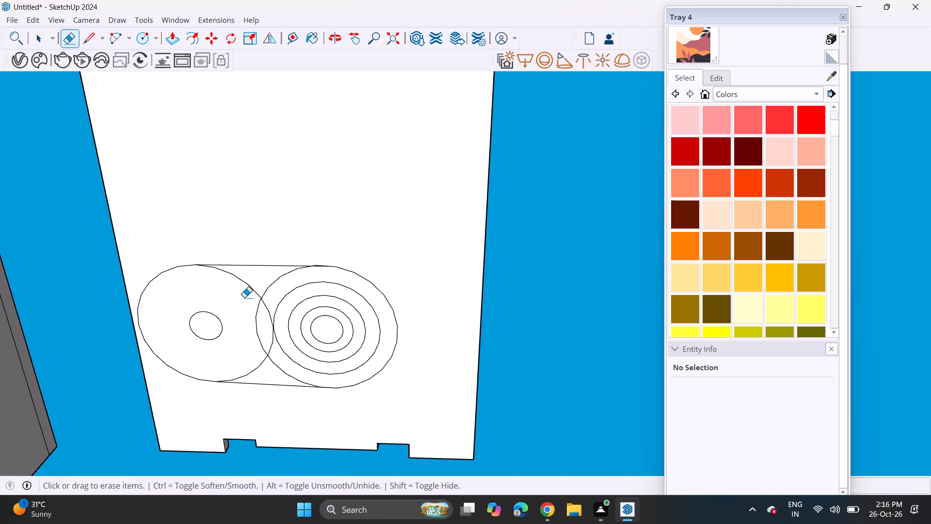
click(256, 295)
drag(254, 366, 255, 371)
click(269, 351)
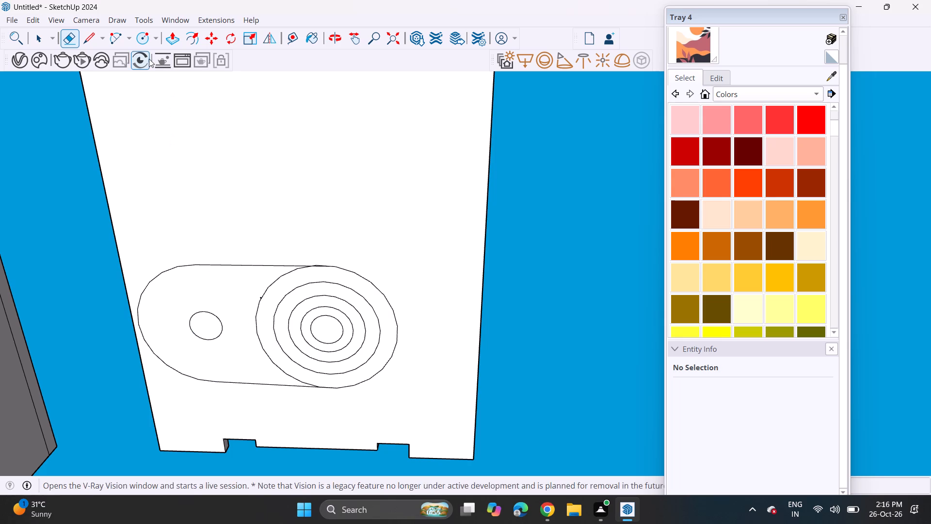
Push the rounded face around the first small circle into the ceiling slab, leaving the small circle as a disc.
click(176, 43)
click(222, 363)
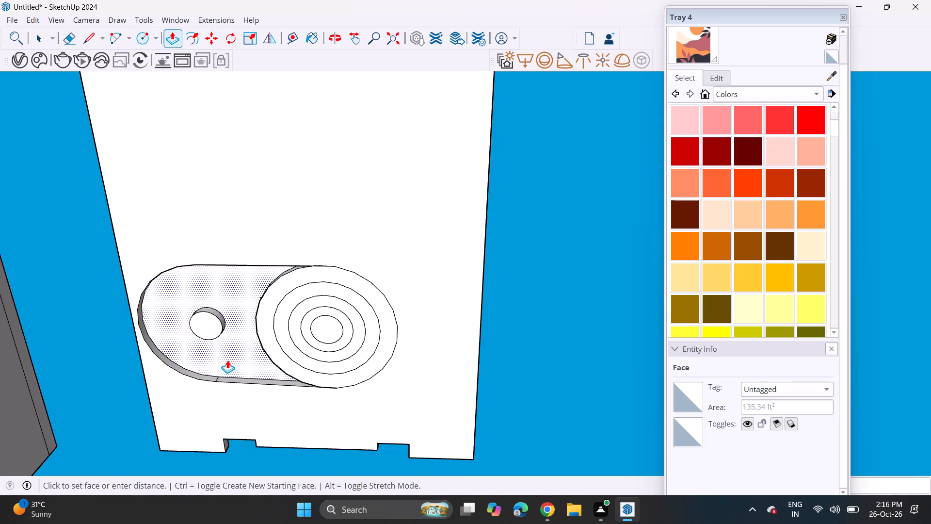
click(227, 360)
Push the four concentric rings into the slab one by one at stepped depths, from the outermost ring inward.
middle_drag(261, 322, 286, 396)
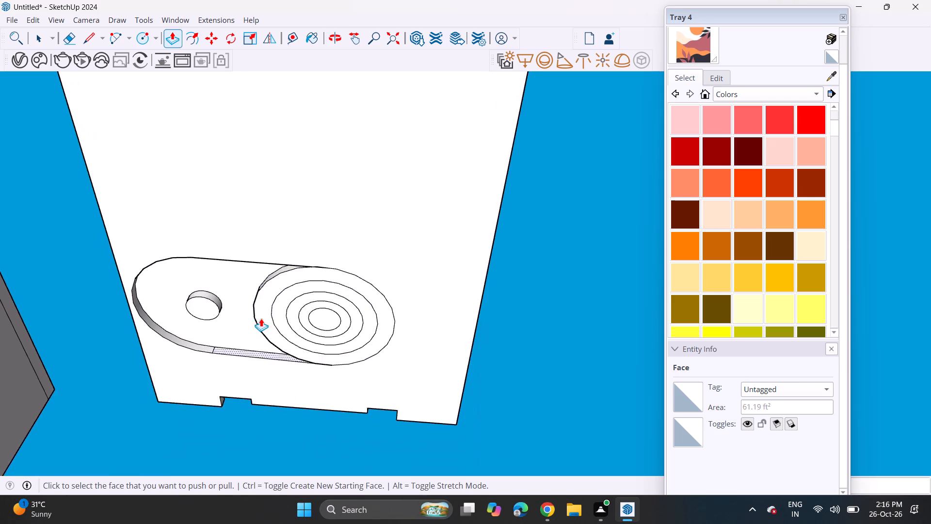
scroll(249, 298, up, 6)
scroll(259, 337, down, 1)
scroll(259, 337, up, 5)
click(274, 347)
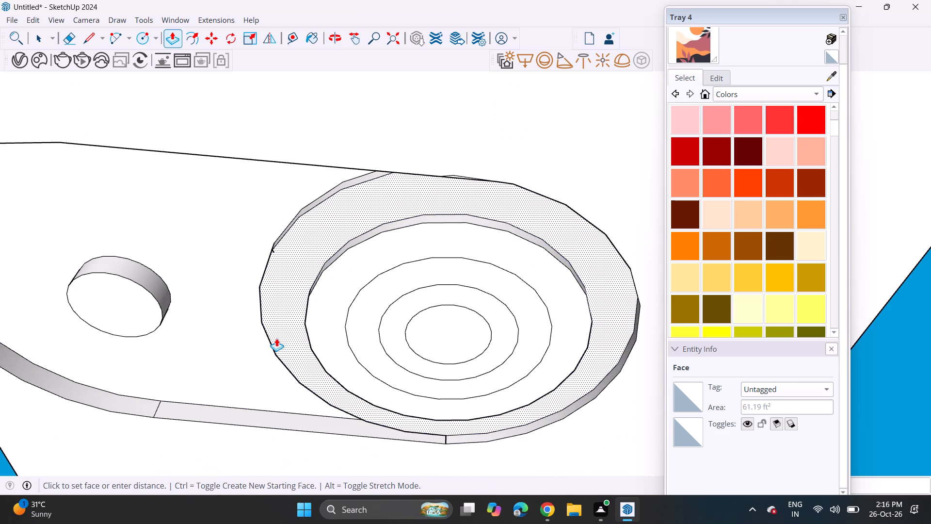
click(277, 336)
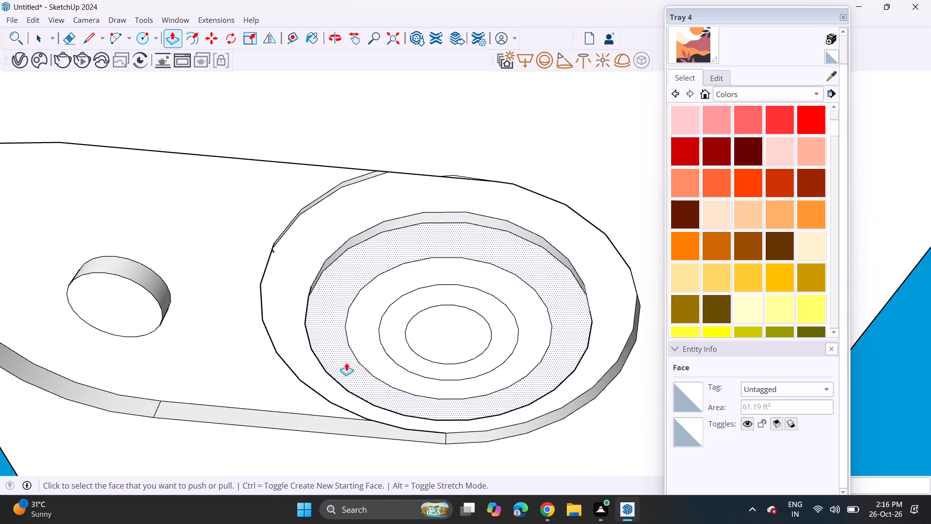
click(339, 375)
click(340, 368)
click(372, 360)
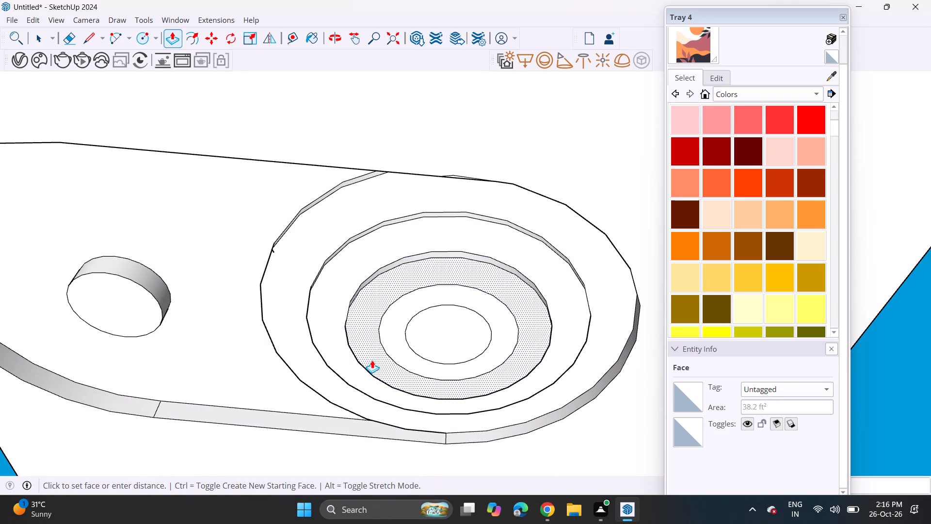
click(372, 356)
click(402, 350)
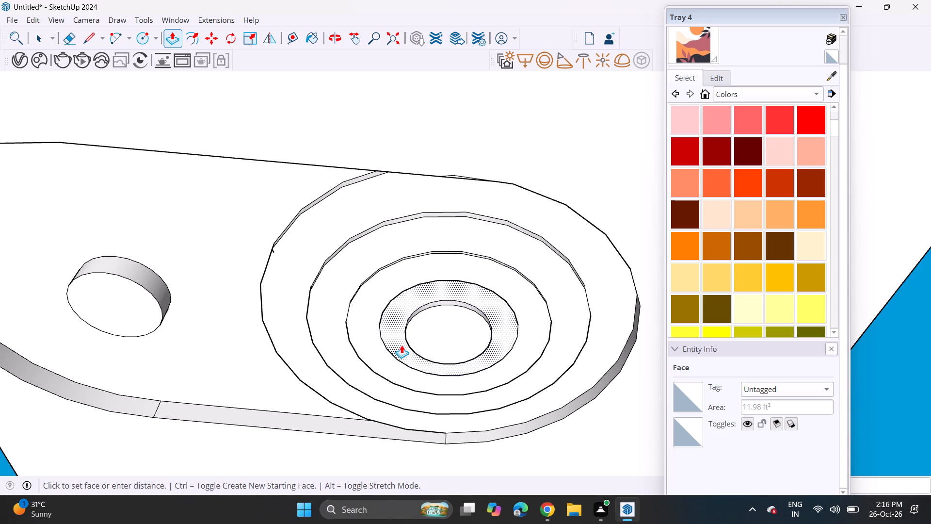
click(401, 345)
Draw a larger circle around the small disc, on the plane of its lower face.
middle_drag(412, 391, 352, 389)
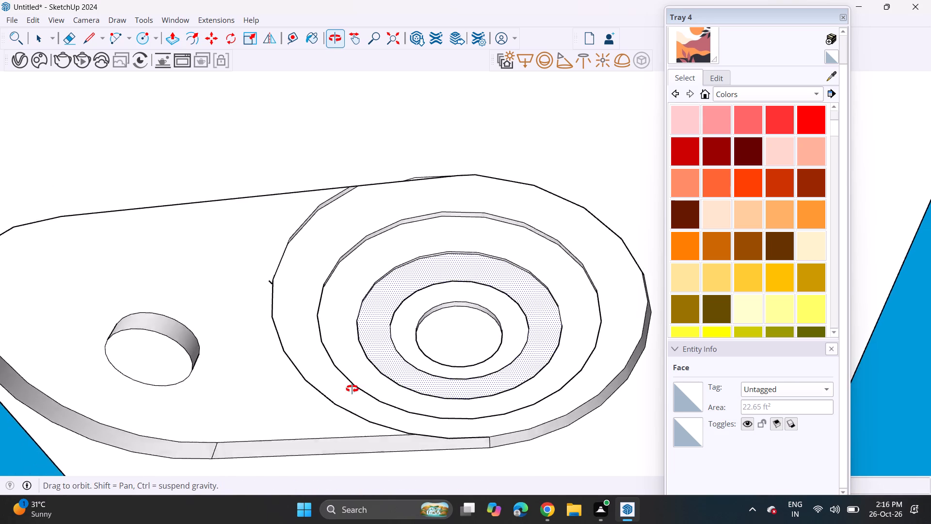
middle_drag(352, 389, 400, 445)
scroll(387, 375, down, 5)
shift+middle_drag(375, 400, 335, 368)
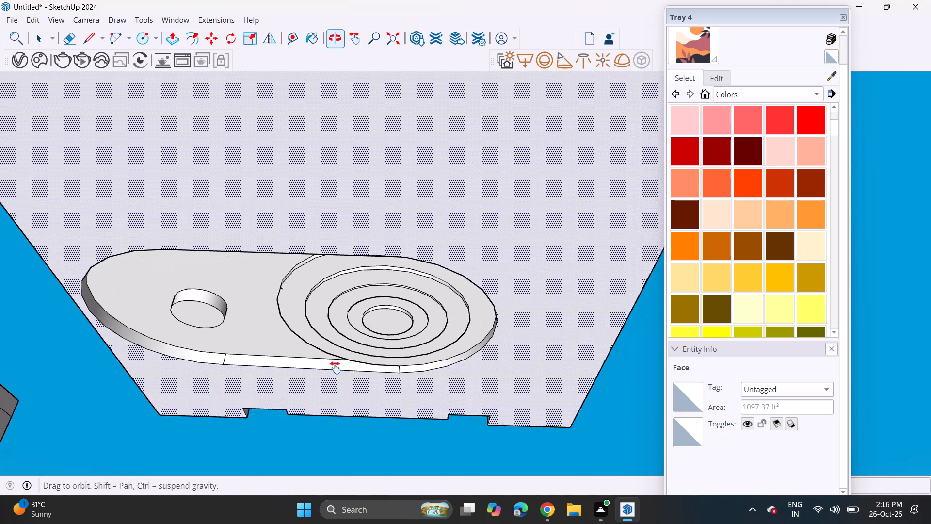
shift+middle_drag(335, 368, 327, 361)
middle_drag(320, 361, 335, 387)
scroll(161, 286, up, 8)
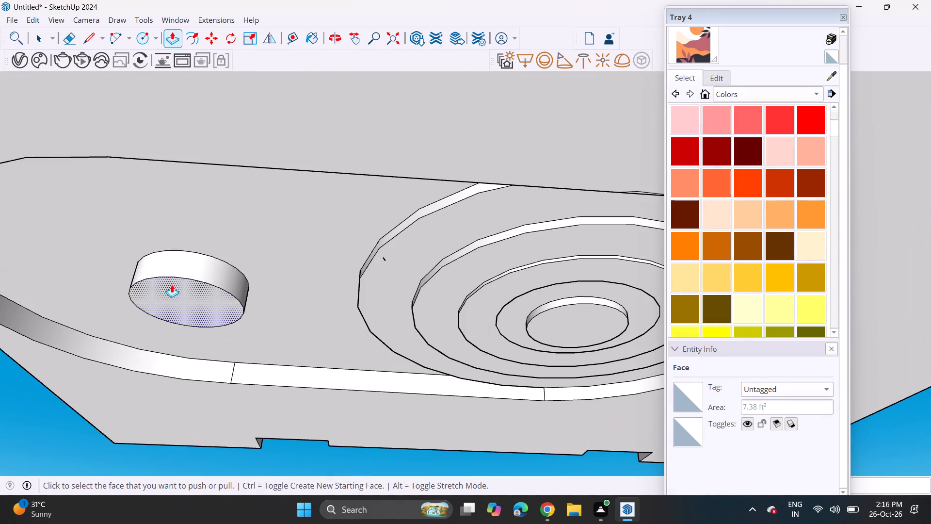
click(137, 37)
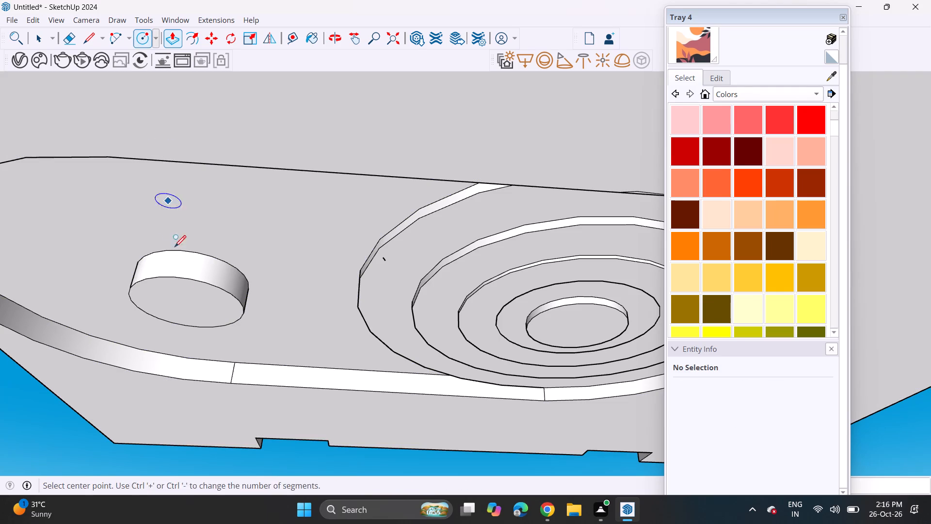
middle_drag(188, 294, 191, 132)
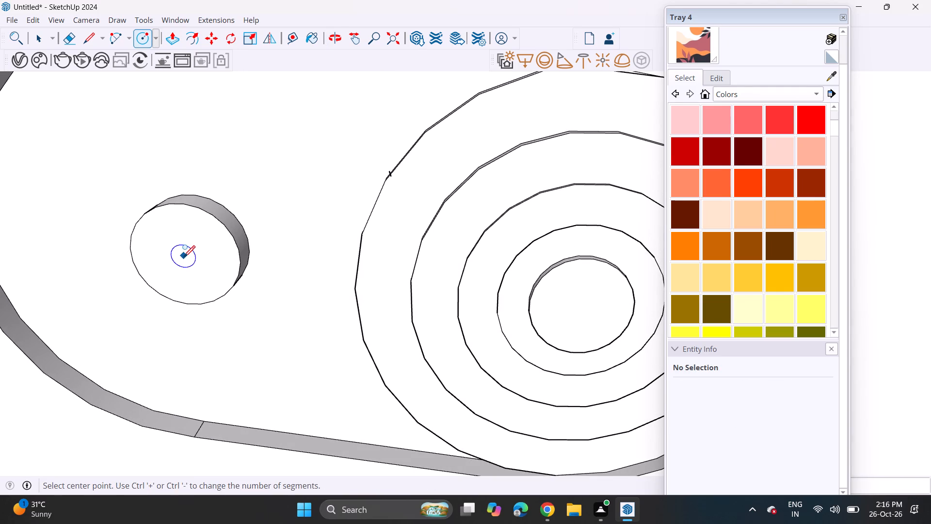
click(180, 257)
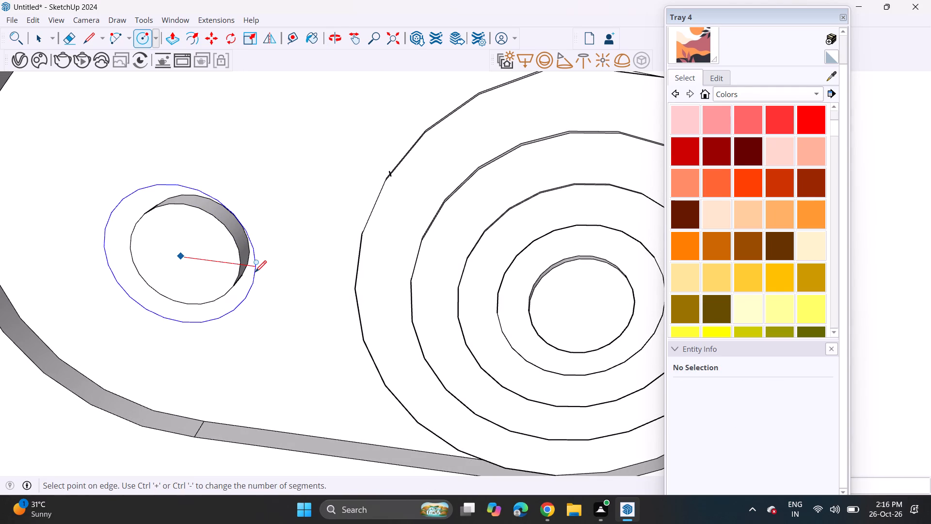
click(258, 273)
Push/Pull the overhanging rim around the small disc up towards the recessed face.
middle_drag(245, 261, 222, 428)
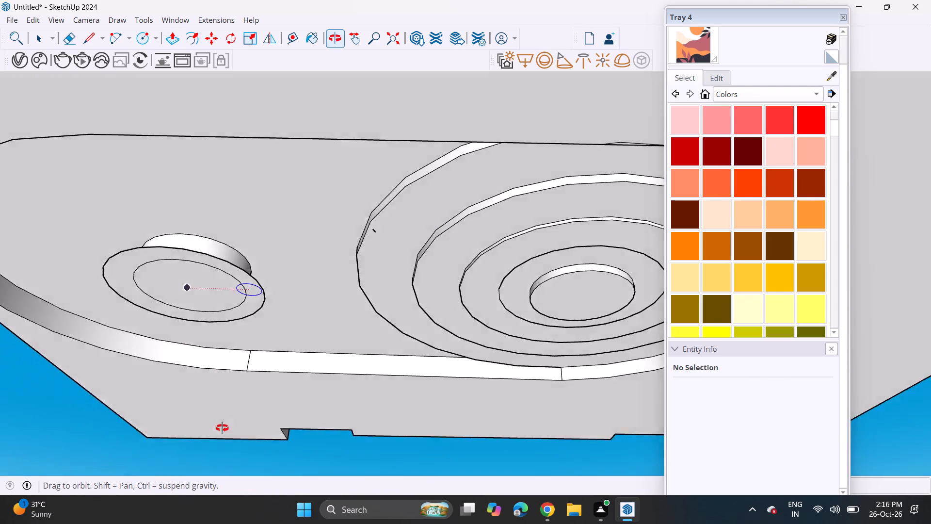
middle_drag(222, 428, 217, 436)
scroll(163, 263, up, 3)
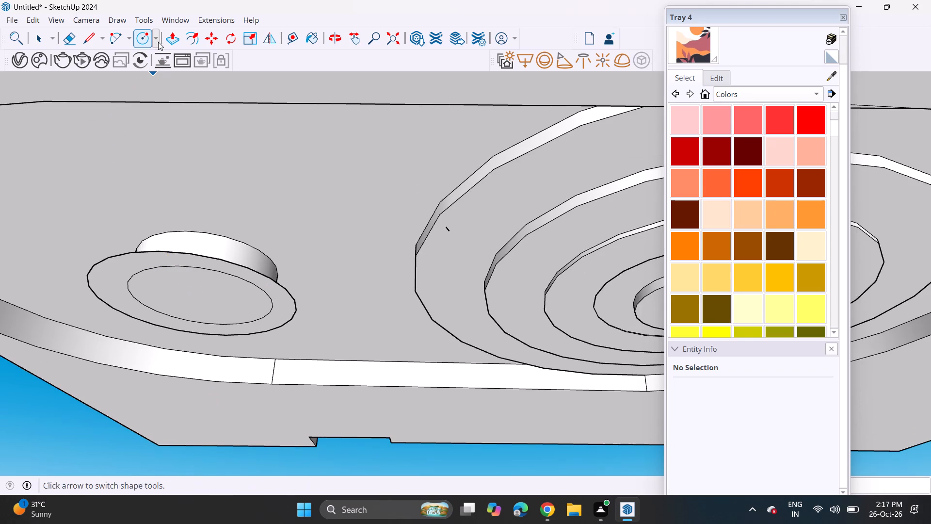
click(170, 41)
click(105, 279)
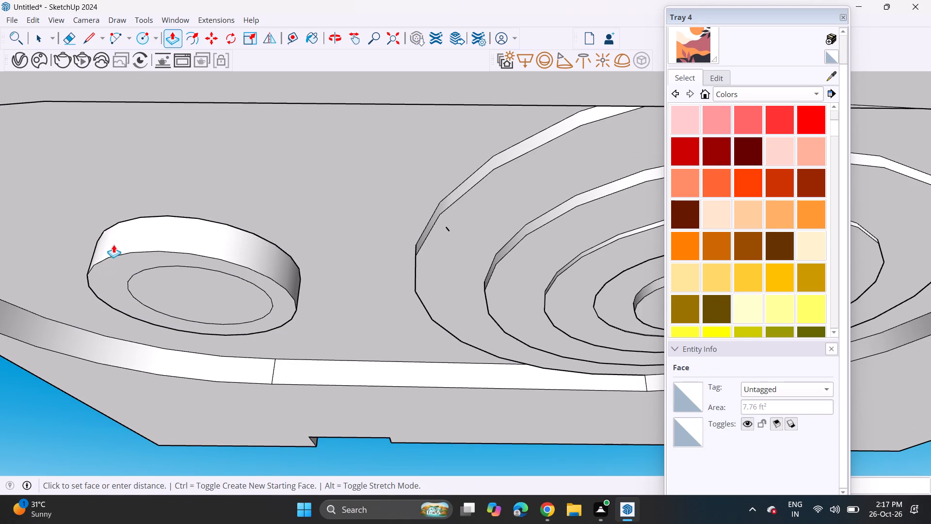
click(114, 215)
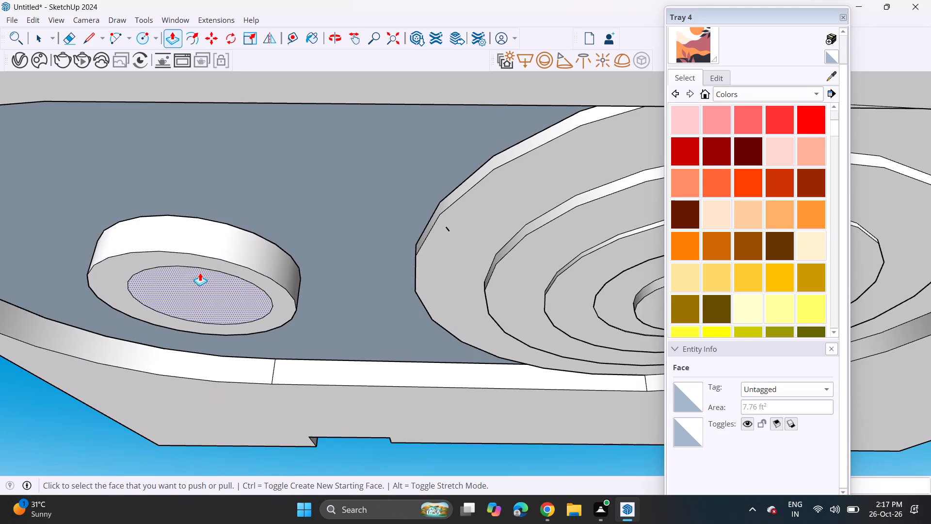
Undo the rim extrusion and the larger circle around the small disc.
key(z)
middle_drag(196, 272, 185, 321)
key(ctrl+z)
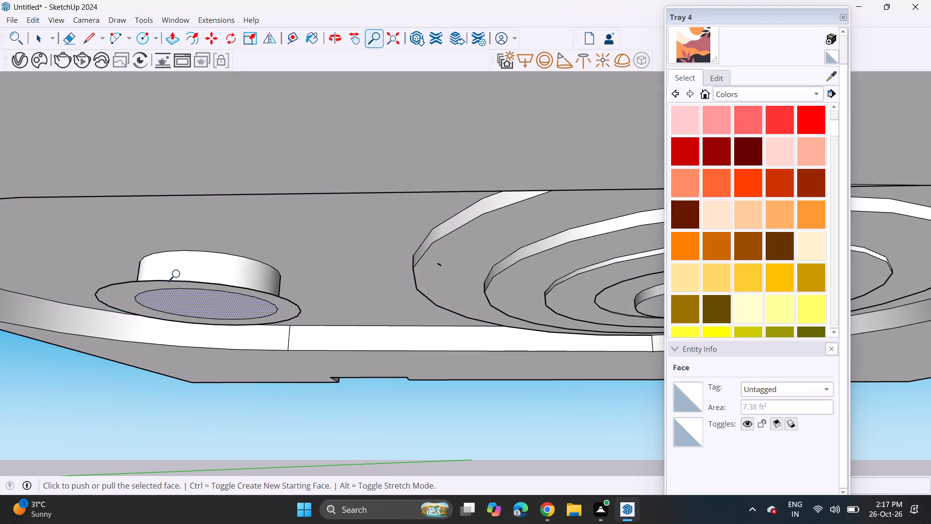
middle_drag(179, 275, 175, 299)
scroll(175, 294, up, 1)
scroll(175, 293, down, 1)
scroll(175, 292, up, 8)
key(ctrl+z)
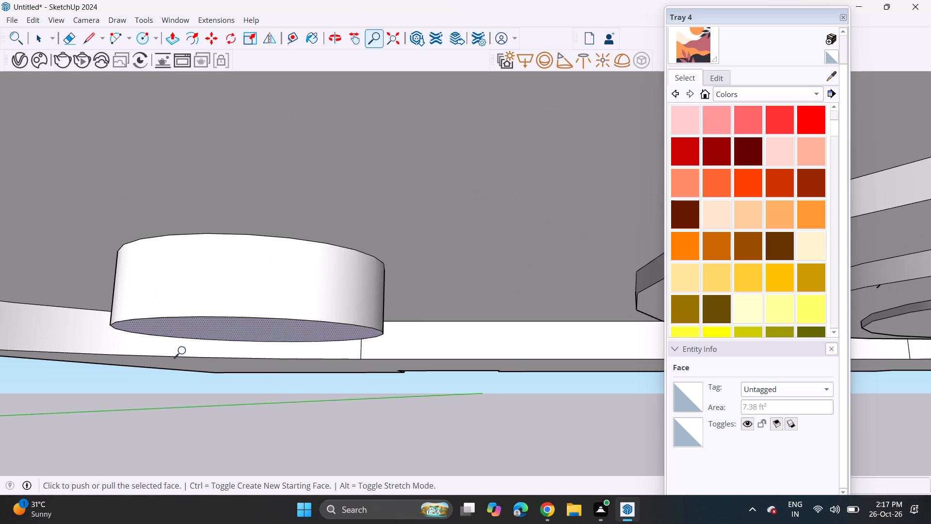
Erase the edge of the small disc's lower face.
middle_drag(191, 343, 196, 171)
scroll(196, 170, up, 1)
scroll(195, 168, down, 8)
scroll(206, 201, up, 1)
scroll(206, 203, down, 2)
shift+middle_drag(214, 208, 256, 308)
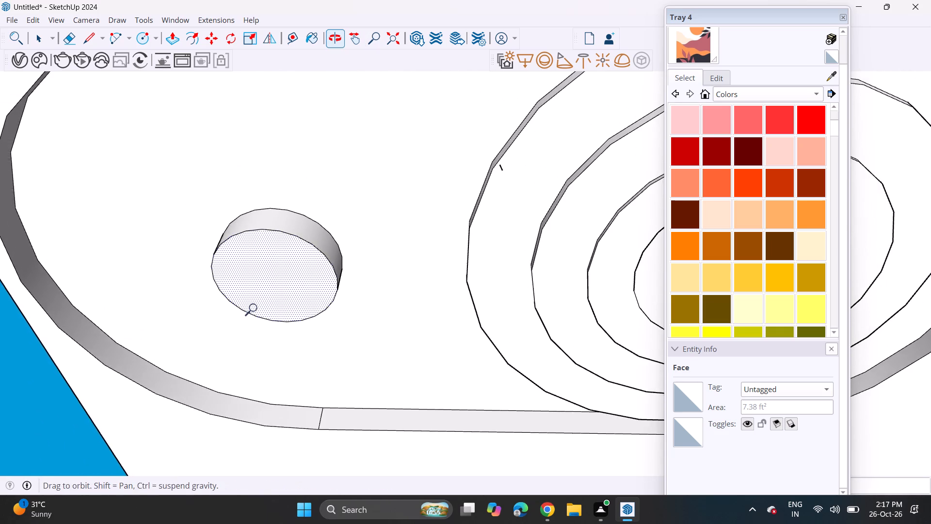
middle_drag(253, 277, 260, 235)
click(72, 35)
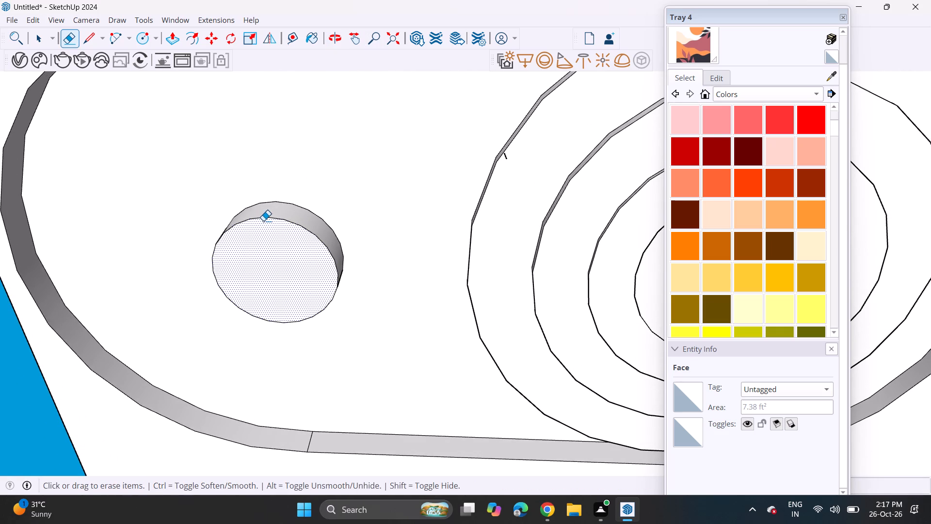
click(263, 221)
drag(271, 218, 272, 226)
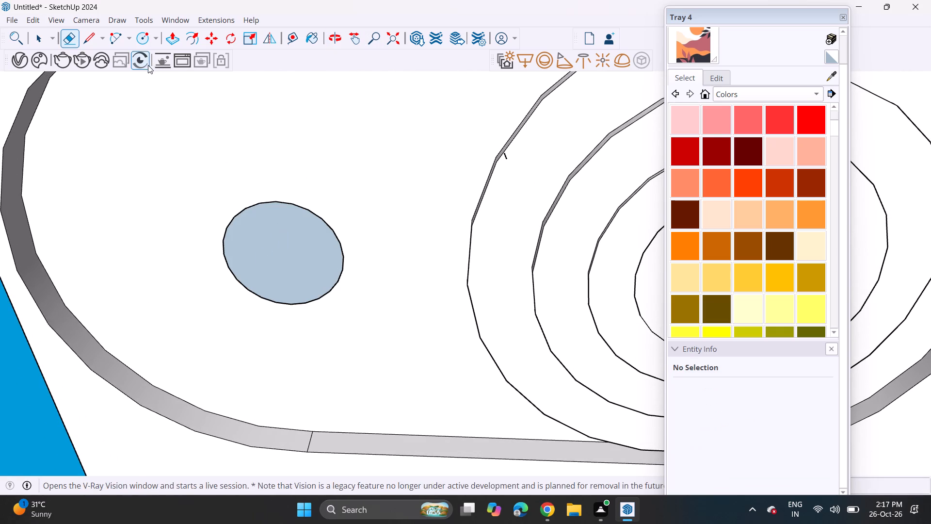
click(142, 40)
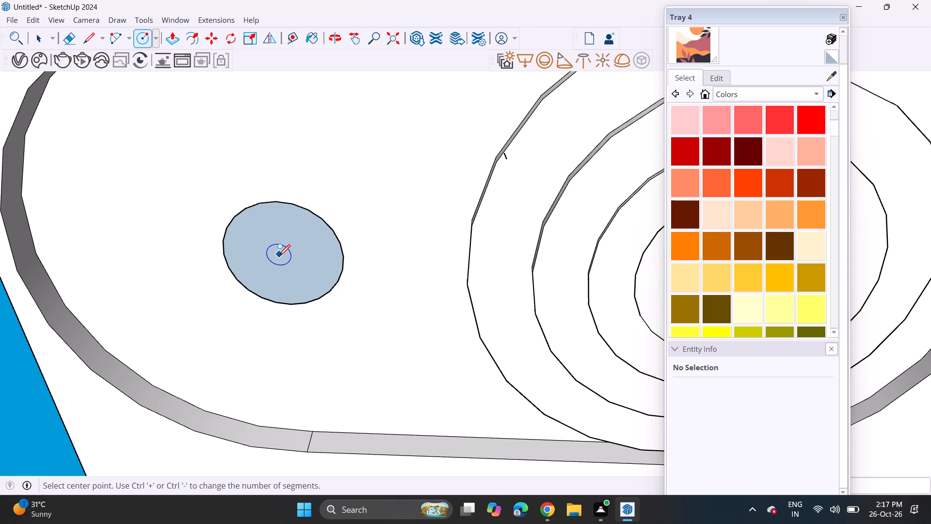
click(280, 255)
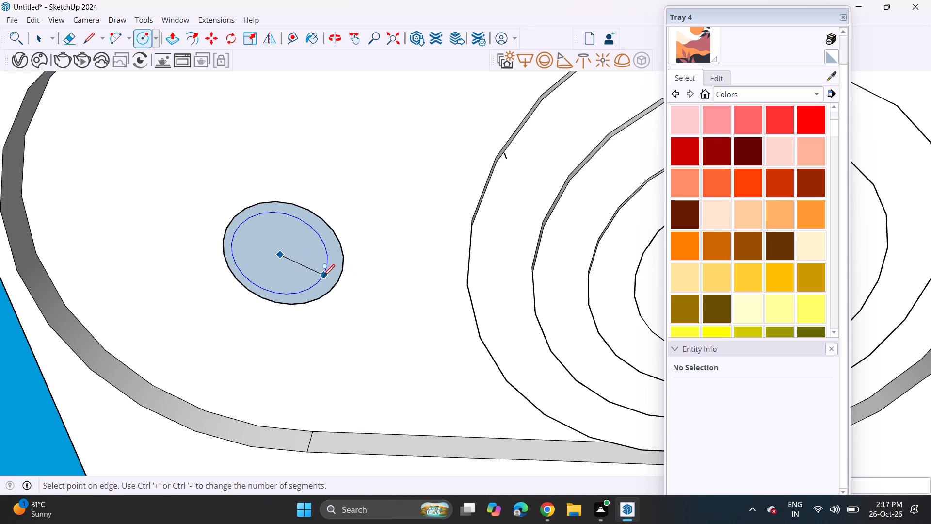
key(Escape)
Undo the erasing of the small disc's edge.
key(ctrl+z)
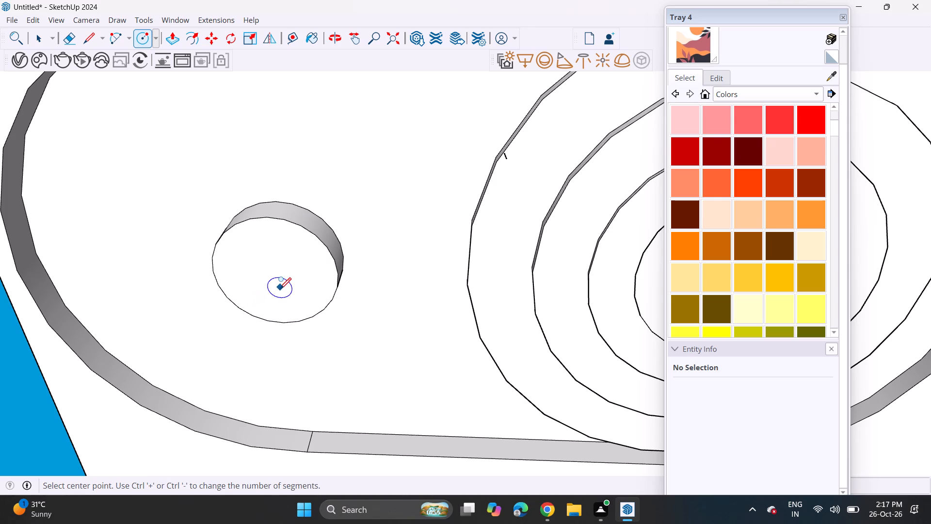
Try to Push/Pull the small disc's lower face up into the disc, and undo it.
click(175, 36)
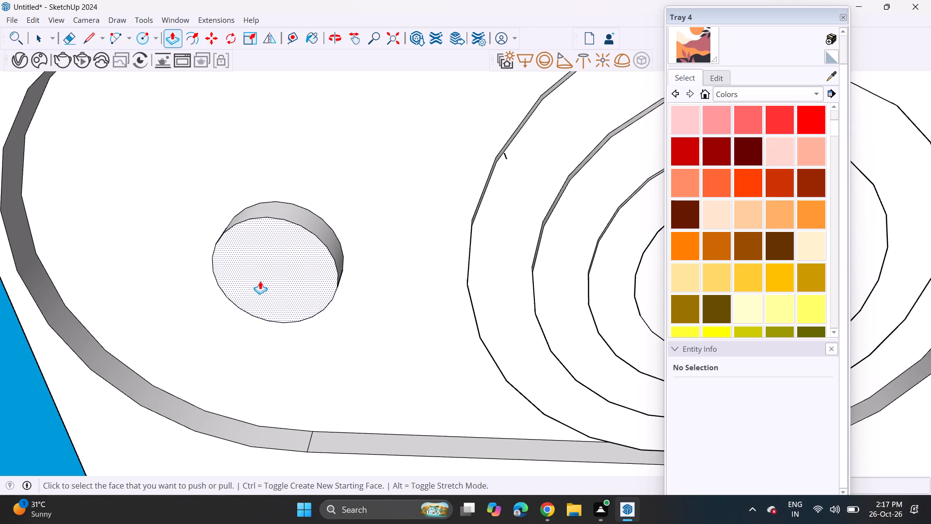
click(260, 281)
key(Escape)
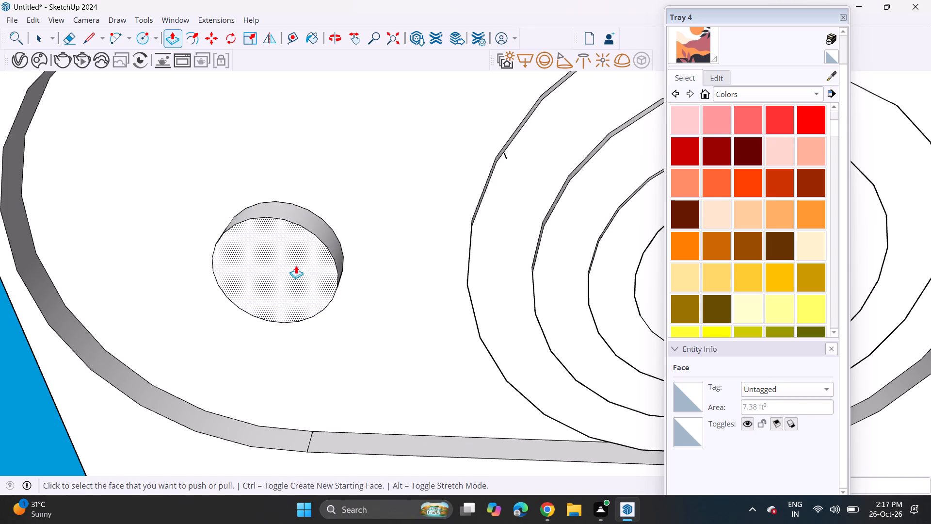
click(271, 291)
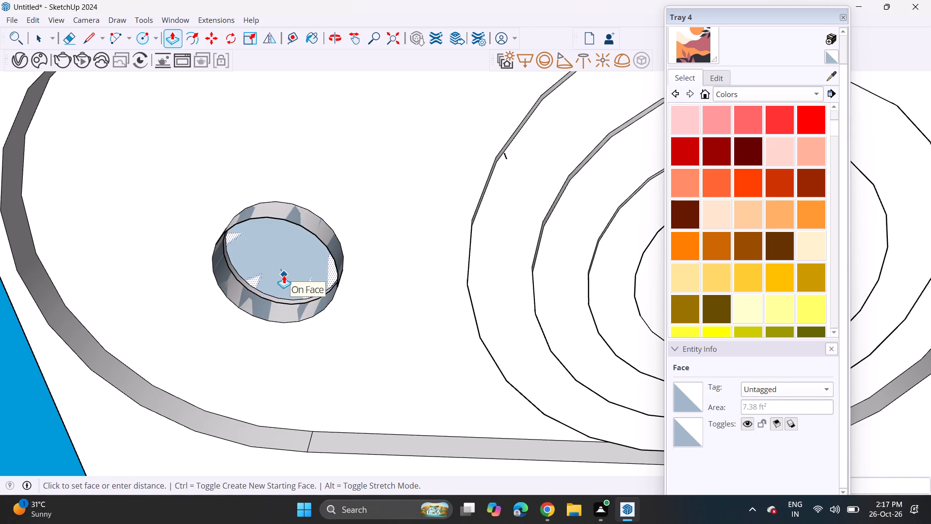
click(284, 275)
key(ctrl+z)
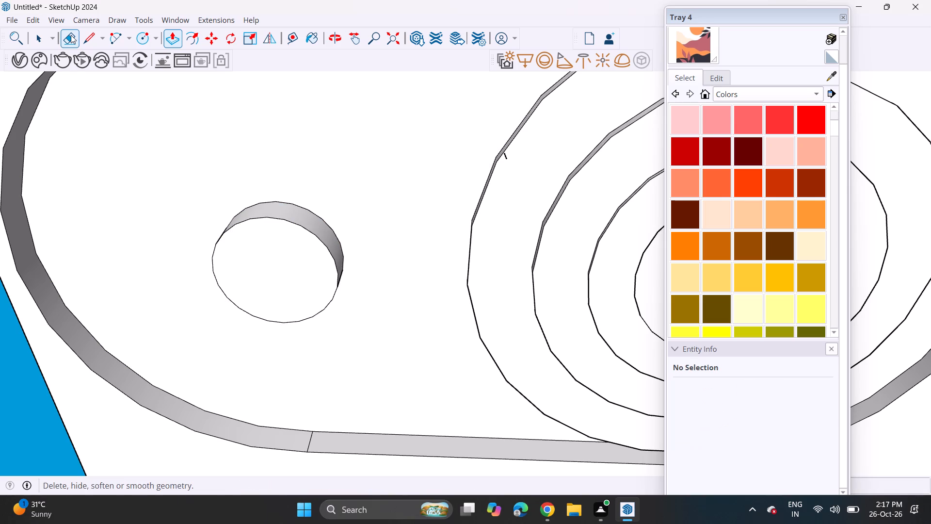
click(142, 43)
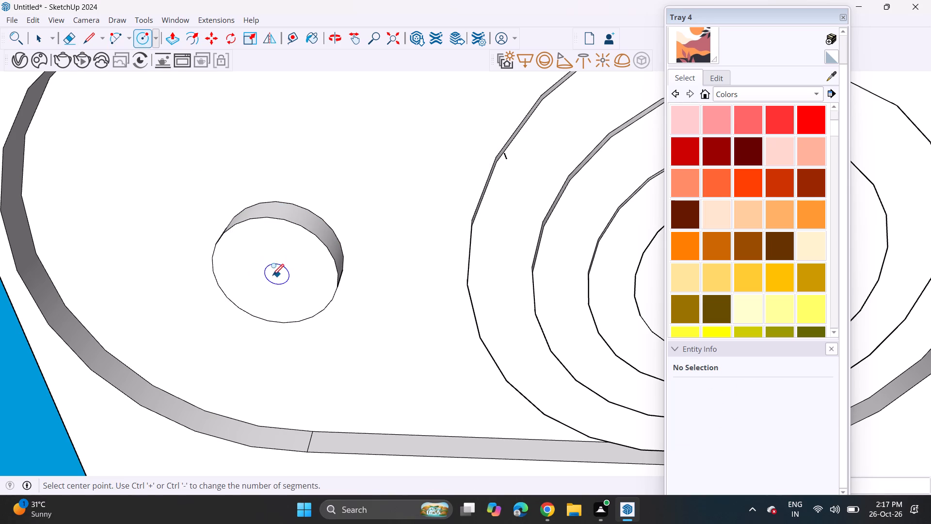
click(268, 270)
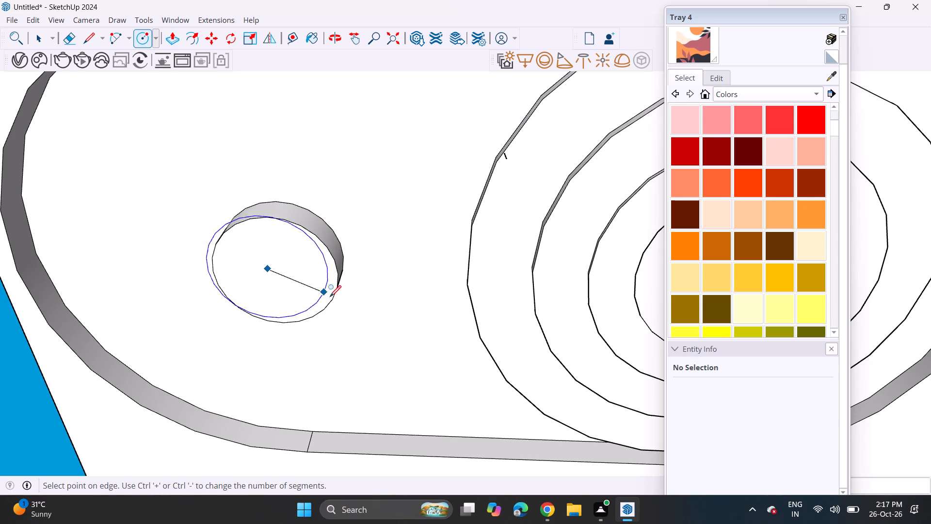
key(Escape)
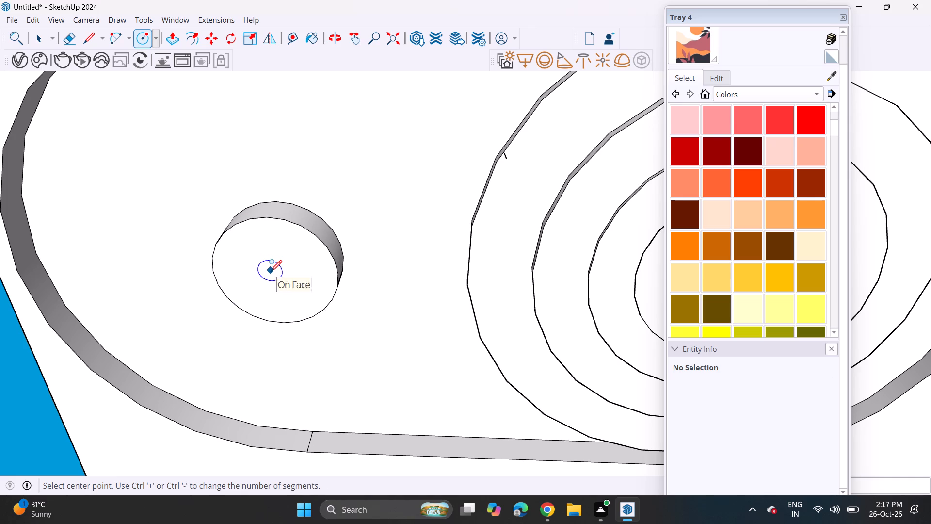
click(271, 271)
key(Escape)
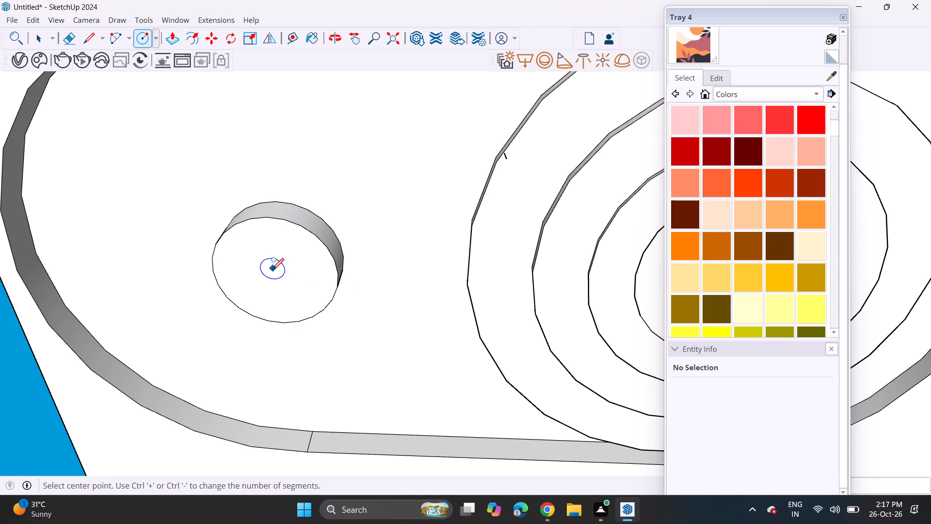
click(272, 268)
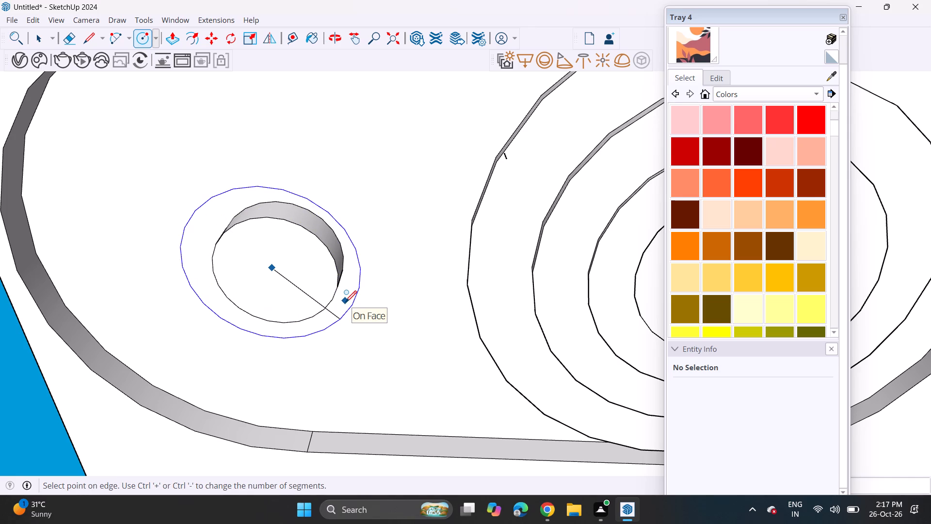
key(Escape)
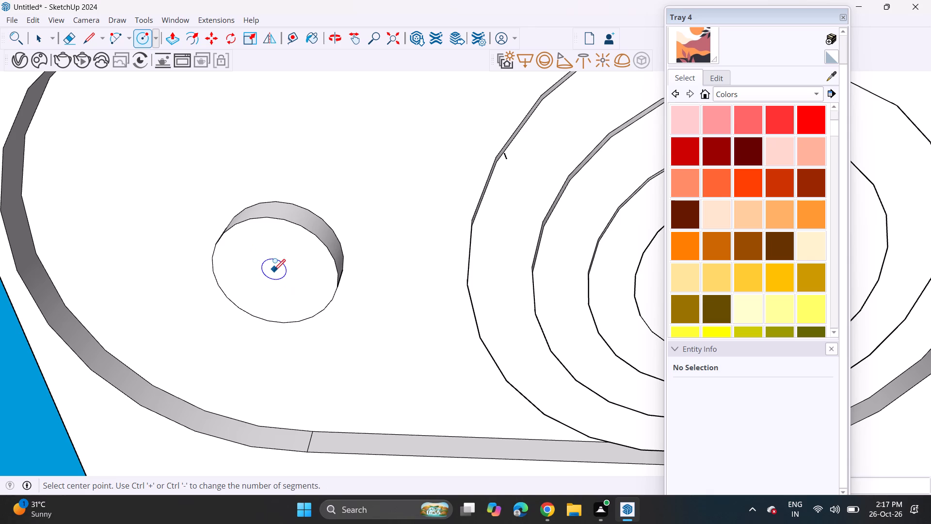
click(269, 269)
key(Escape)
Draw a slightly larger circle around the small disc, centred on its lower face.
click(273, 274)
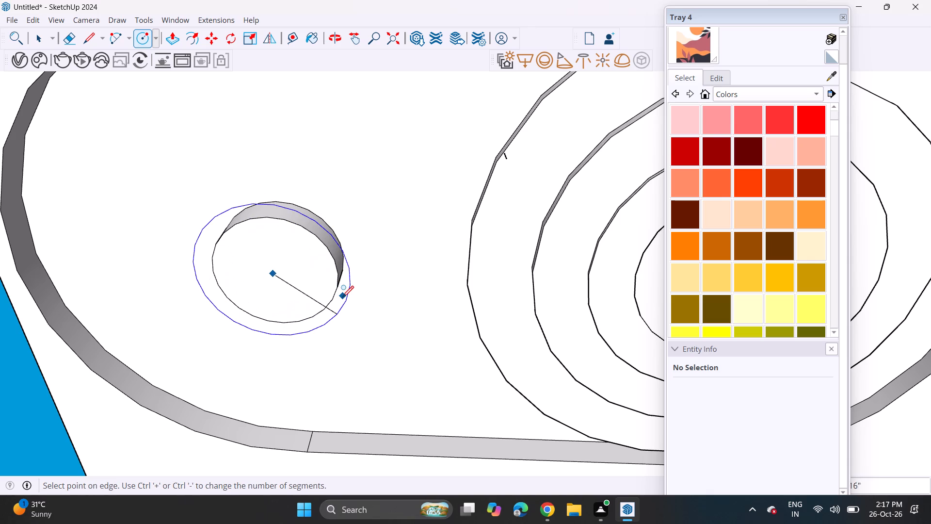
click(346, 297)
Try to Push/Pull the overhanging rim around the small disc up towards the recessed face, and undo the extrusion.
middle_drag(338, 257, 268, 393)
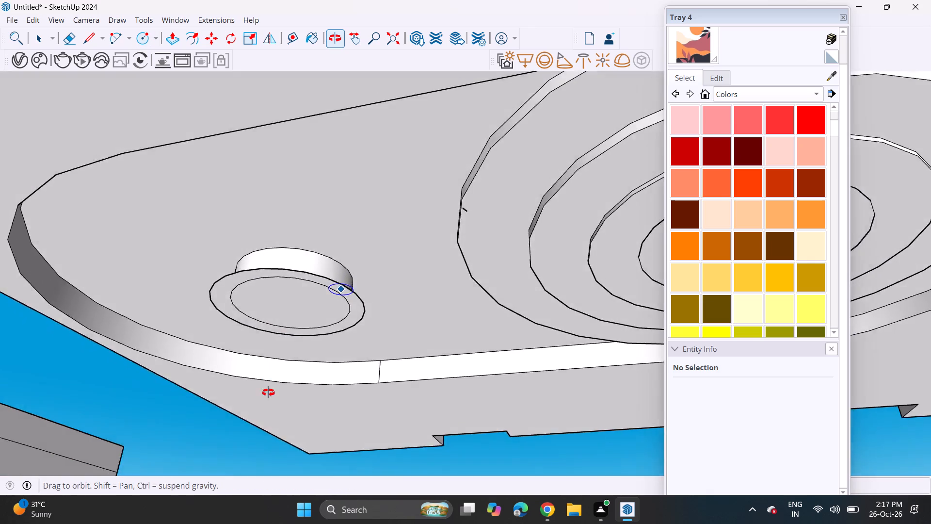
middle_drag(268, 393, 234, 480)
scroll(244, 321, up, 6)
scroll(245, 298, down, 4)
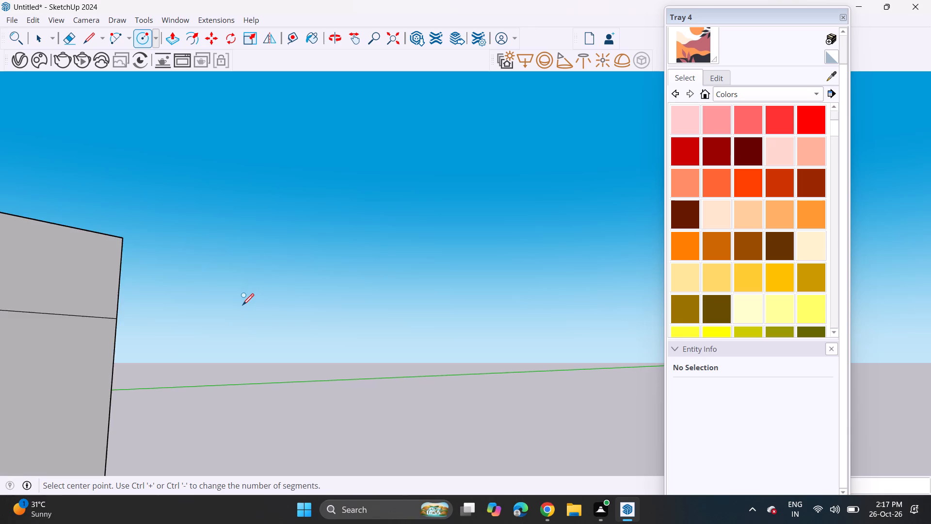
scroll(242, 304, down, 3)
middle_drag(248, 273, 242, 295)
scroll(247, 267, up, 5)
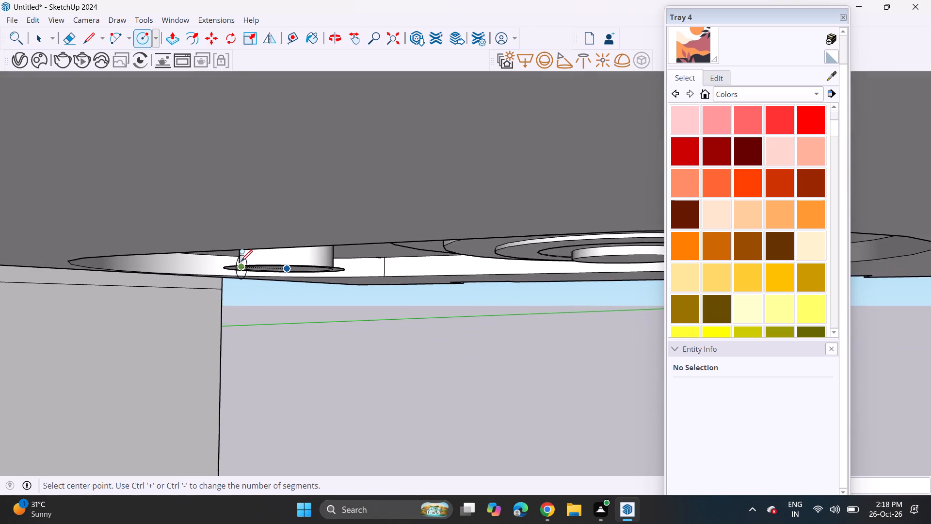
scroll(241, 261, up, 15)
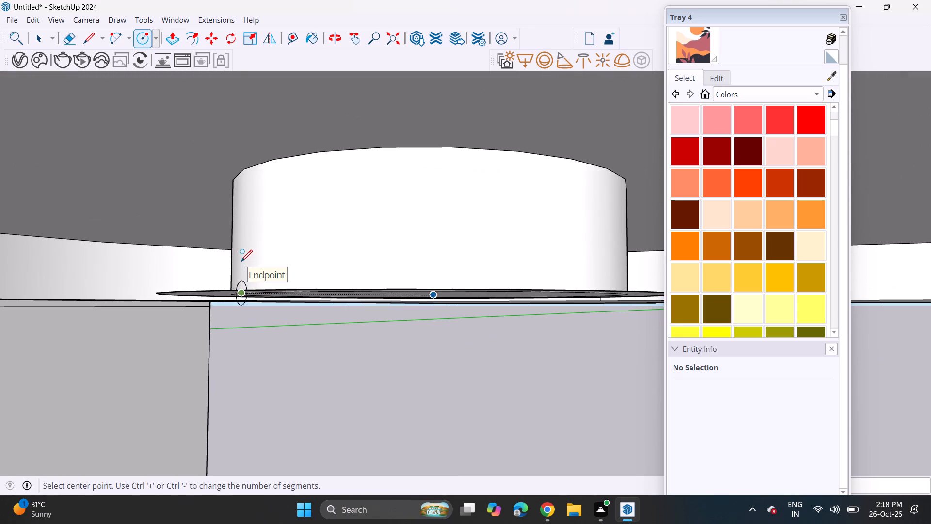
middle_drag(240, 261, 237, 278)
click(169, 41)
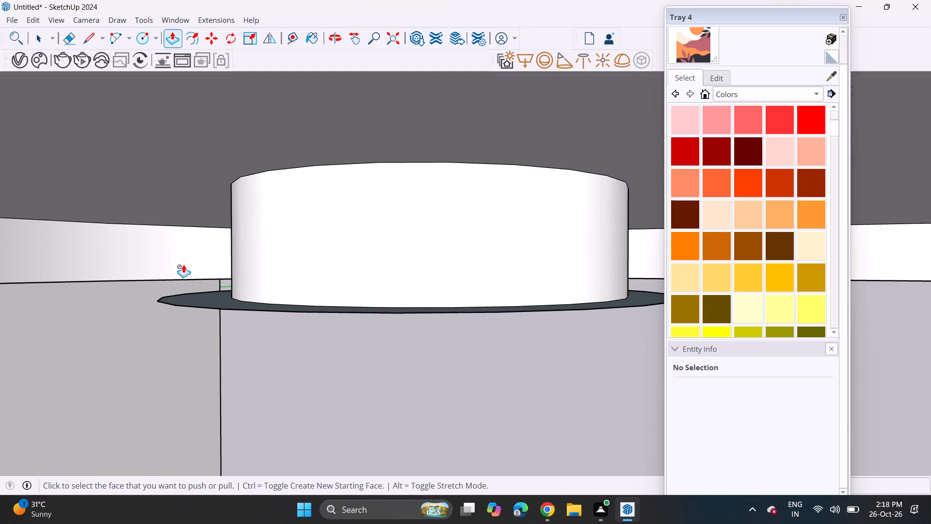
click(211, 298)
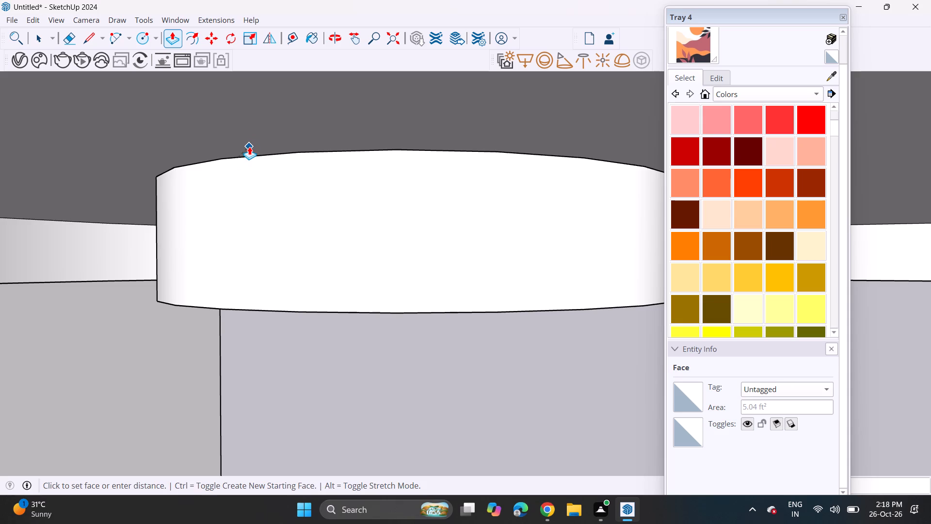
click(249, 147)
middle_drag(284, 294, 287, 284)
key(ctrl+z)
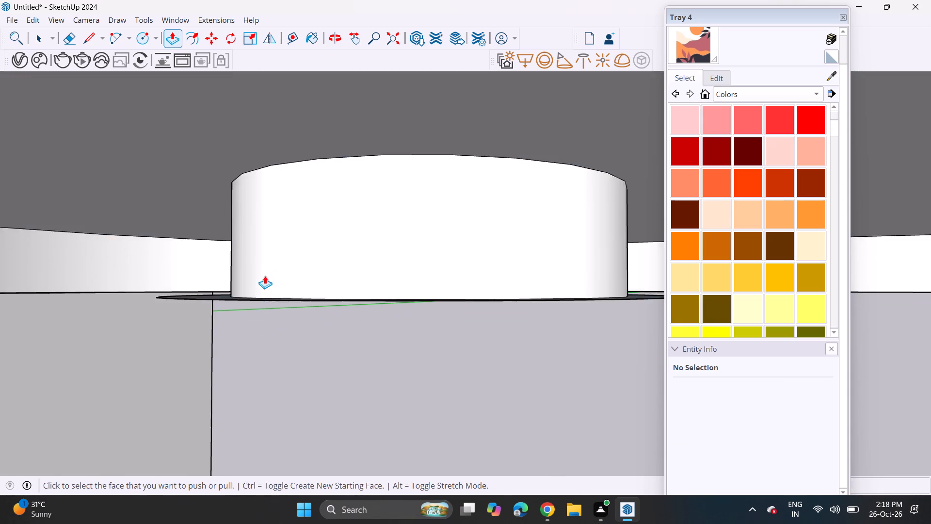
Push/Pull the rim around the small disc up to the recessed face.
middle_drag(261, 295, 256, 315)
click(231, 317)
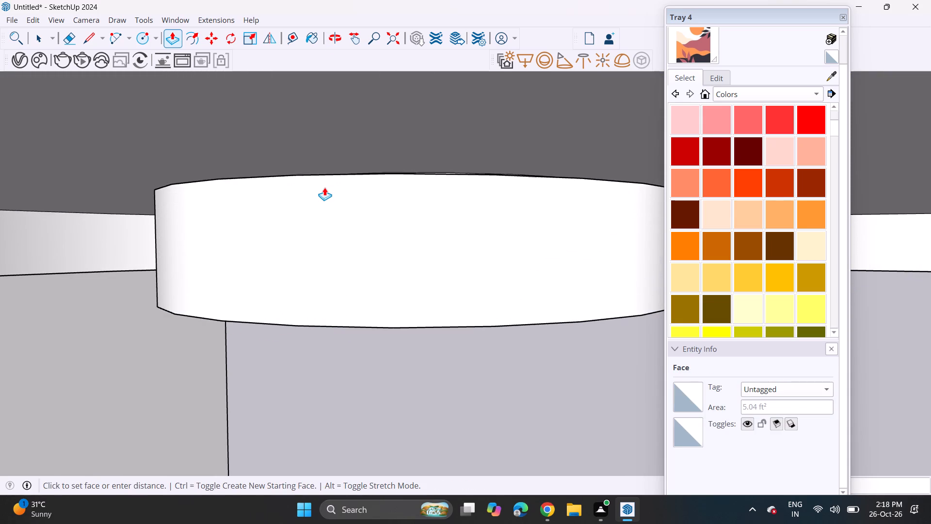
click(325, 181)
Erase the inner circle edge on the widened disc's lower face.
middle_drag(332, 292, 307, 172)
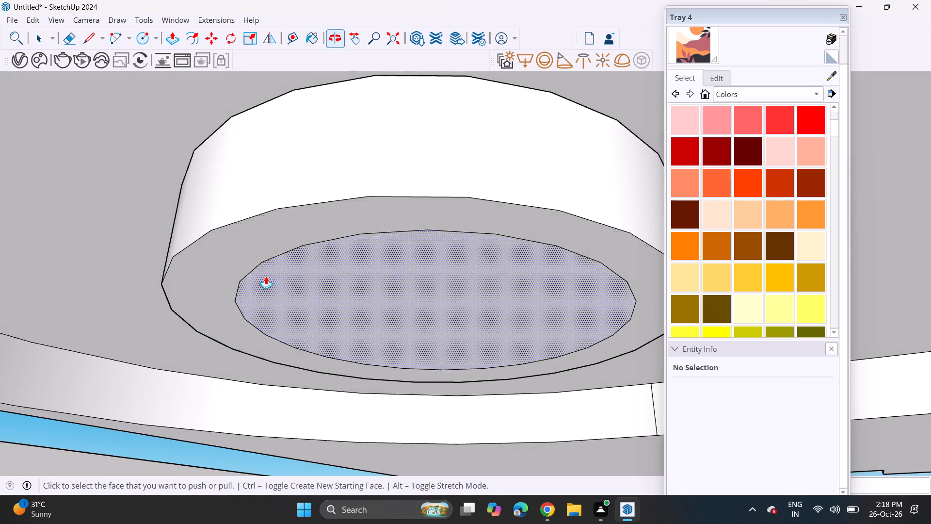
click(75, 39)
drag(271, 250, 273, 271)
Erase the short stray line beside the outermost concentric ring in the ceiling recess.
middle_drag(276, 298, 256, 235)
scroll(258, 238, up, 3)
scroll(242, 245, down, 18)
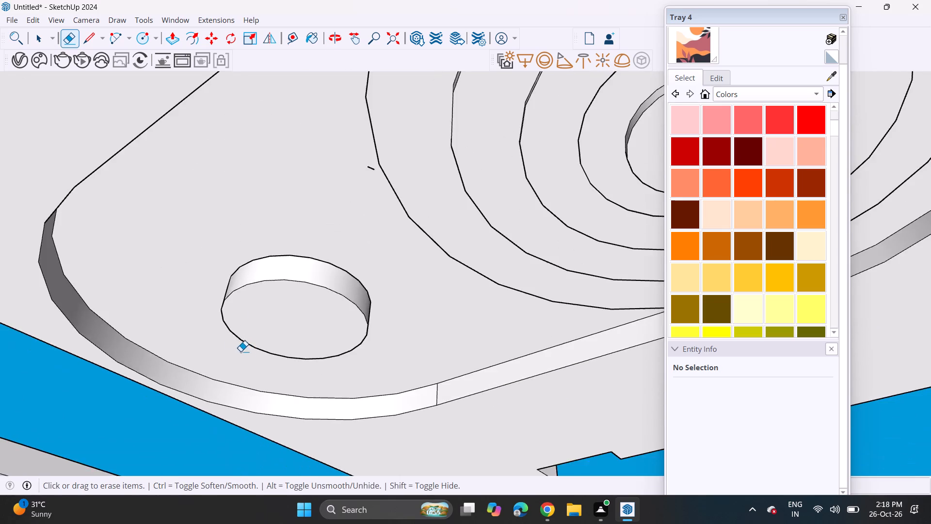
middle_drag(229, 347, 313, 380)
scroll(312, 362, down, 4)
scroll(281, 392, down, 3)
middle_drag(310, 408, 236, 399)
middle_drag(247, 399, 305, 403)
middle_drag(263, 359, 290, 390)
scroll(225, 283, up, 4)
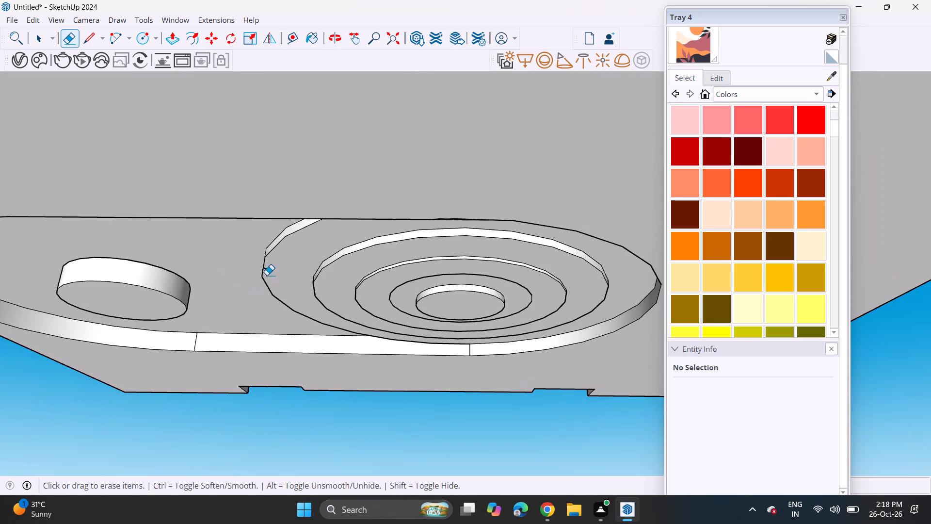
scroll(269, 271, down, 2)
scroll(273, 267, up, 15)
click(239, 278)
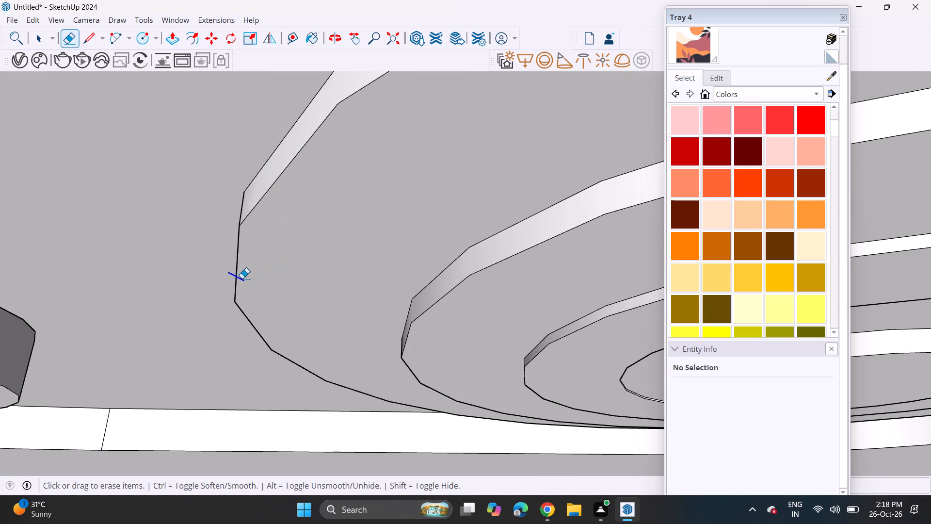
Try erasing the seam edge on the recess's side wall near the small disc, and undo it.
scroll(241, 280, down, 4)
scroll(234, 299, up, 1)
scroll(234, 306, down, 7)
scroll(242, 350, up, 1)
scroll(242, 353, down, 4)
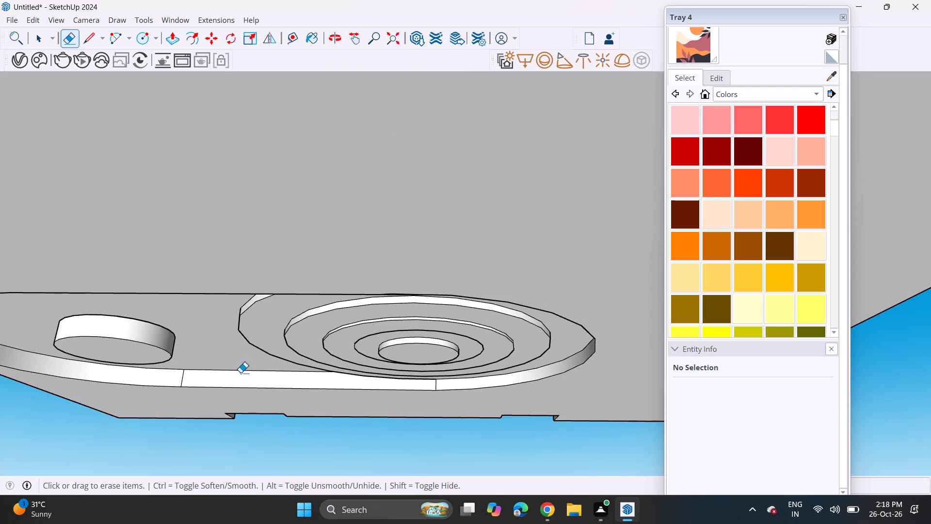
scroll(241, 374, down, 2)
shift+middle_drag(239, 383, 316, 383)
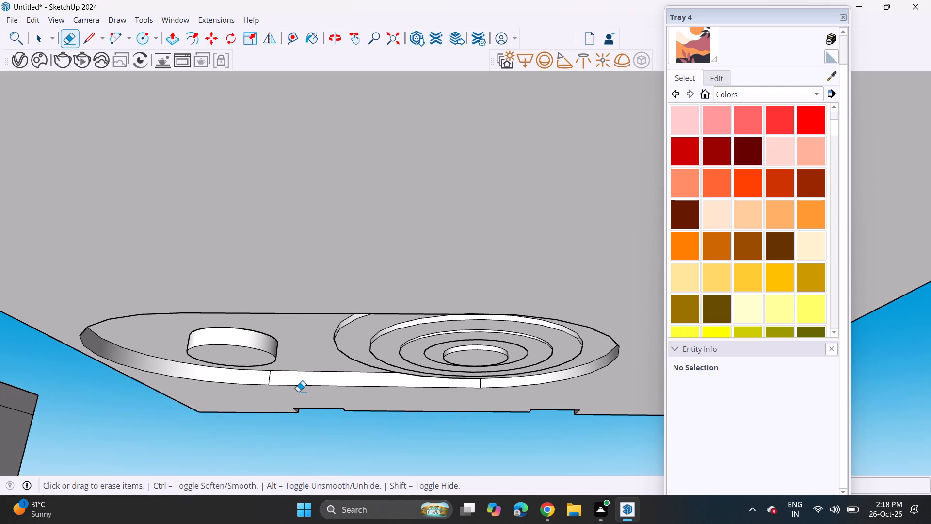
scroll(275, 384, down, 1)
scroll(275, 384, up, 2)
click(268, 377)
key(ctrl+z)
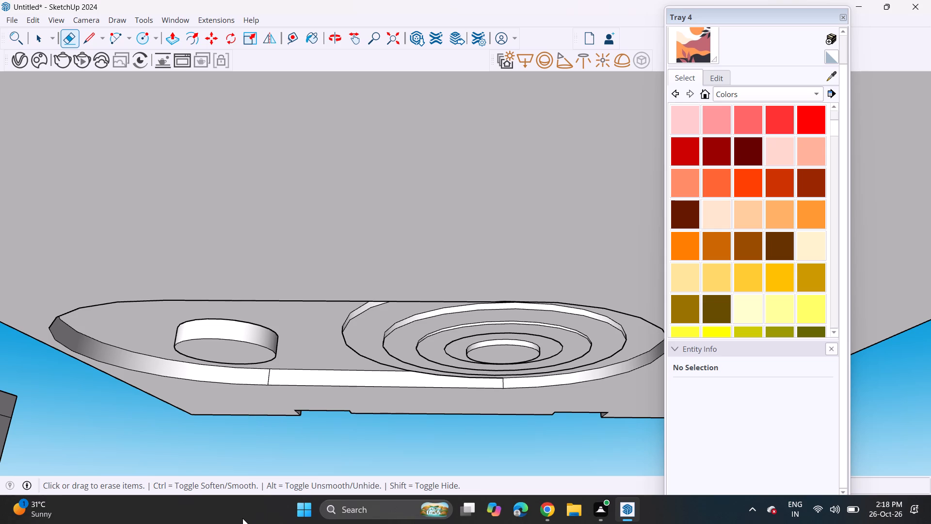
Draw a small circle on the ceiling slab's underside, outside the ringed end of the recess near the slab corner.
scroll(242, 518, down, 4)
scroll(114, 523, down, 1)
scroll(218, 352, down, 13)
scroll(242, 388, down, 1)
middle_drag(243, 388, 259, 332)
scroll(243, 388, up, 1)
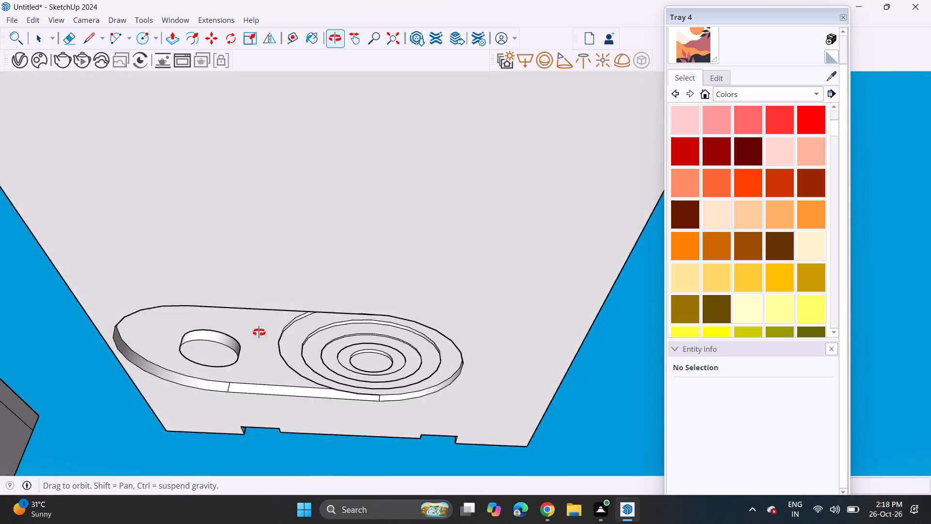
middle_drag(259, 332, 252, 343)
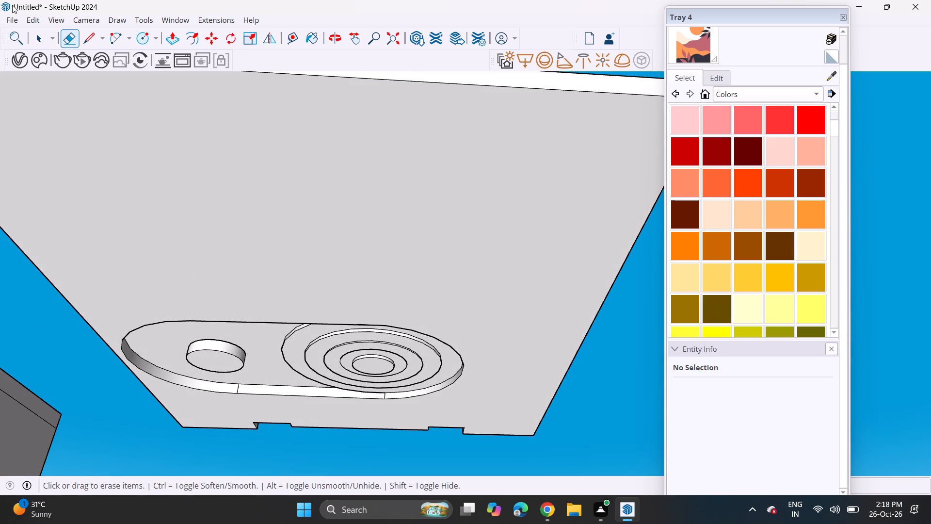
click(139, 35)
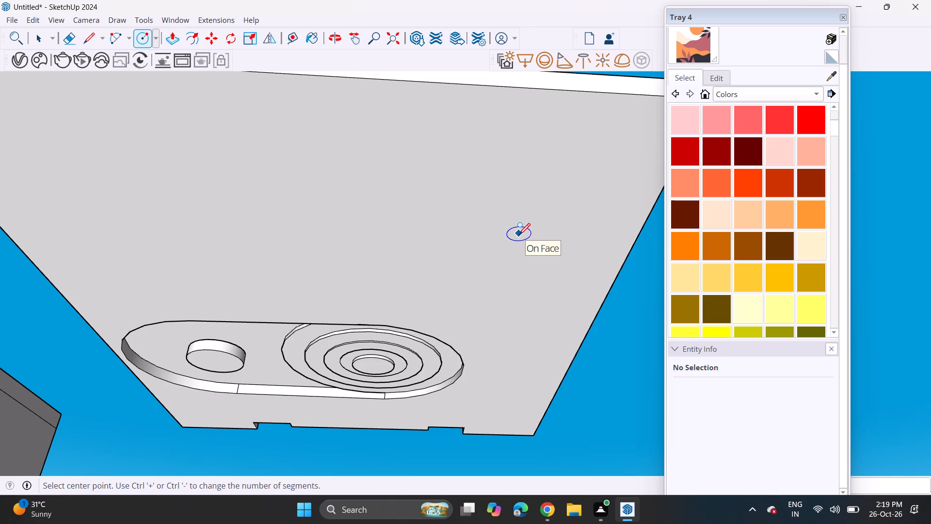
scroll(499, 398, up, 5)
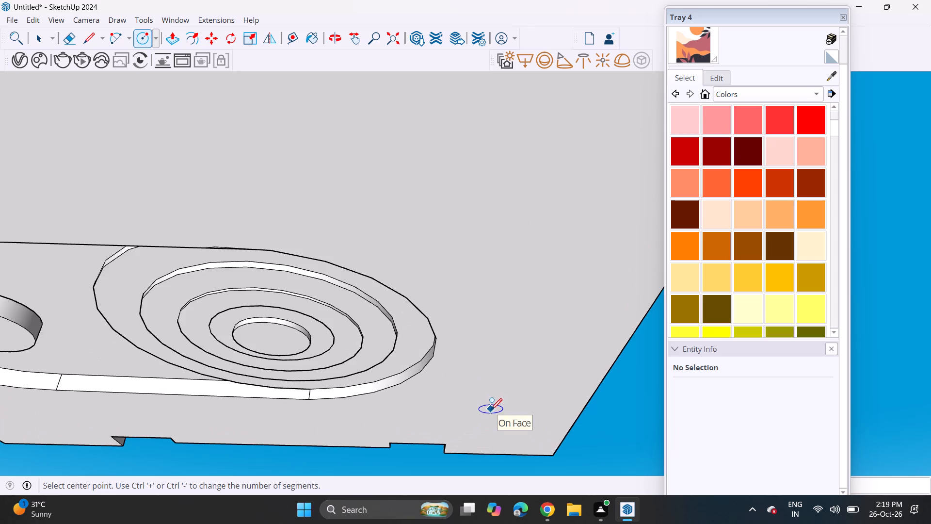
scroll(488, 409, up, 3)
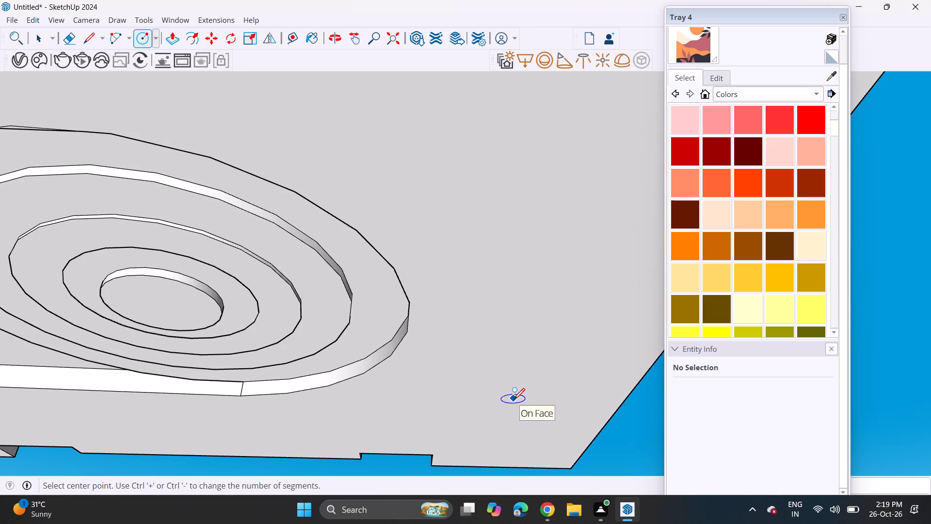
click(514, 399)
click(523, 395)
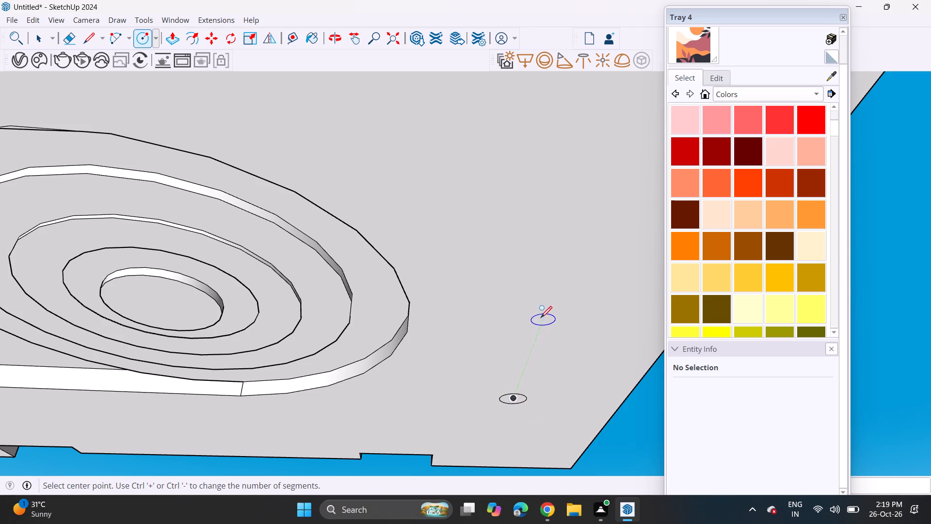
Draw two more small circles on the slab's underside, one past the recess's ringed end and one beside its long side away from the notched edge.
click(558, 290)
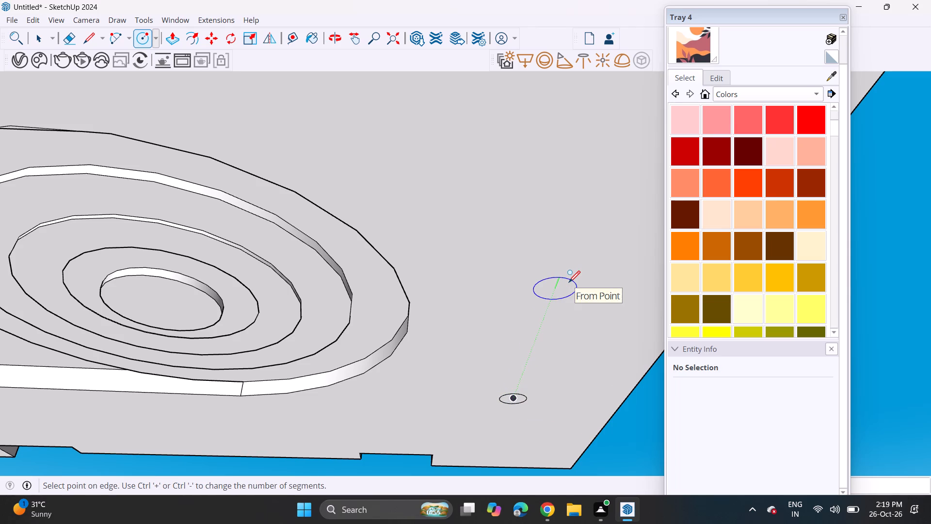
click(568, 283)
scroll(553, 283, down, 1)
scroll(553, 283, up, 1)
scroll(550, 286, down, 3)
scroll(546, 294, up, 1)
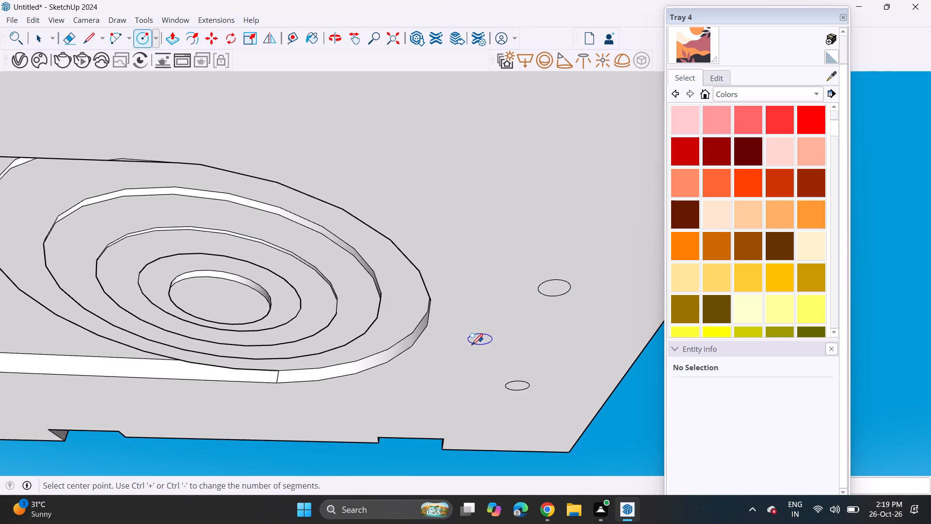
scroll(358, 219, down, 6)
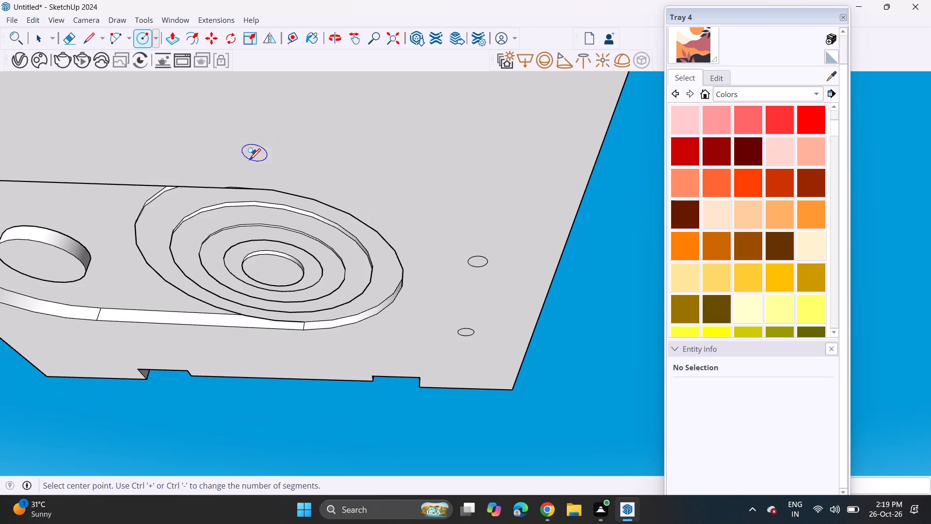
click(246, 164)
click(251, 154)
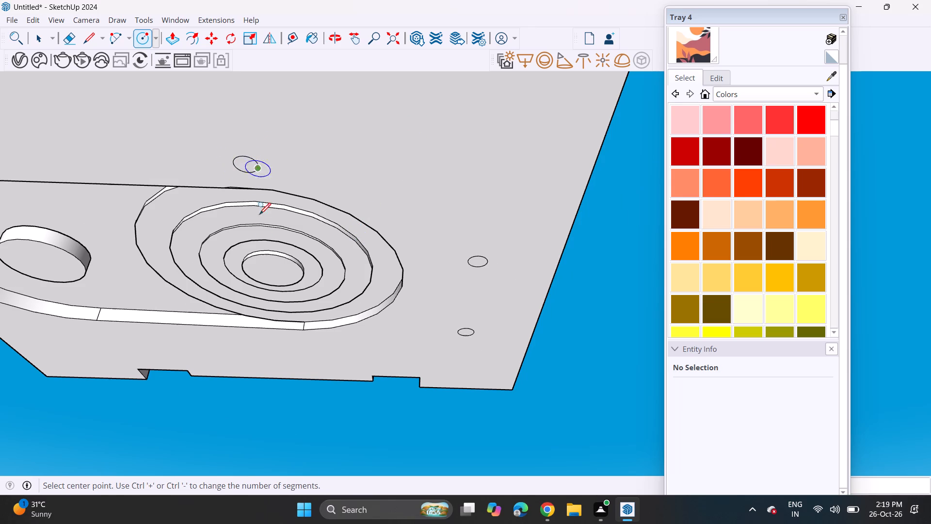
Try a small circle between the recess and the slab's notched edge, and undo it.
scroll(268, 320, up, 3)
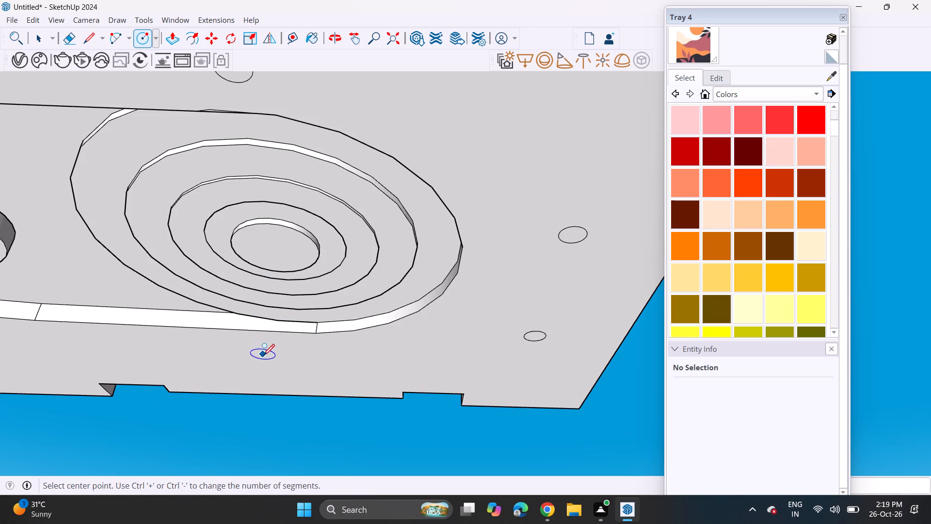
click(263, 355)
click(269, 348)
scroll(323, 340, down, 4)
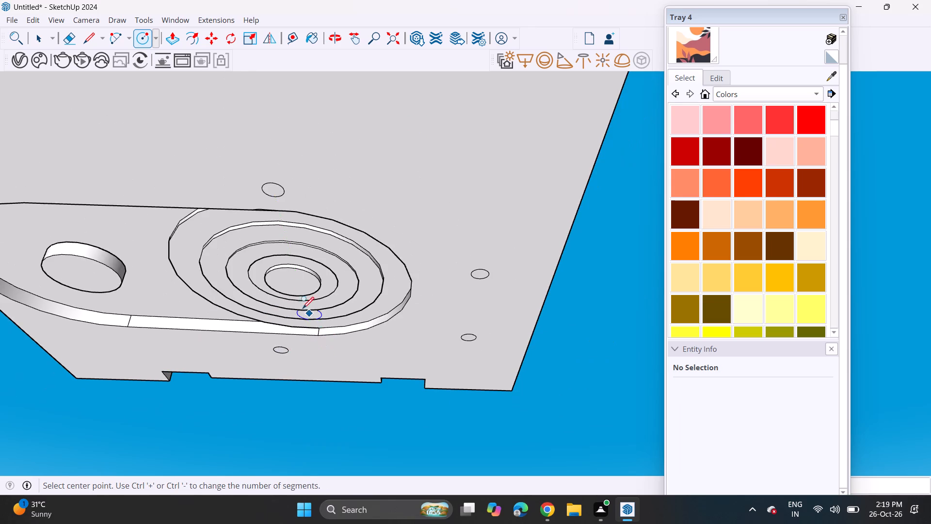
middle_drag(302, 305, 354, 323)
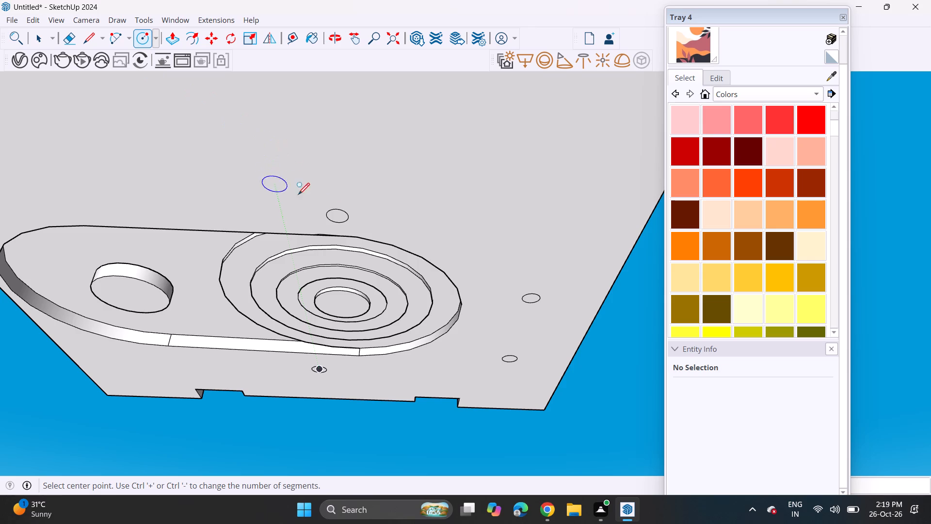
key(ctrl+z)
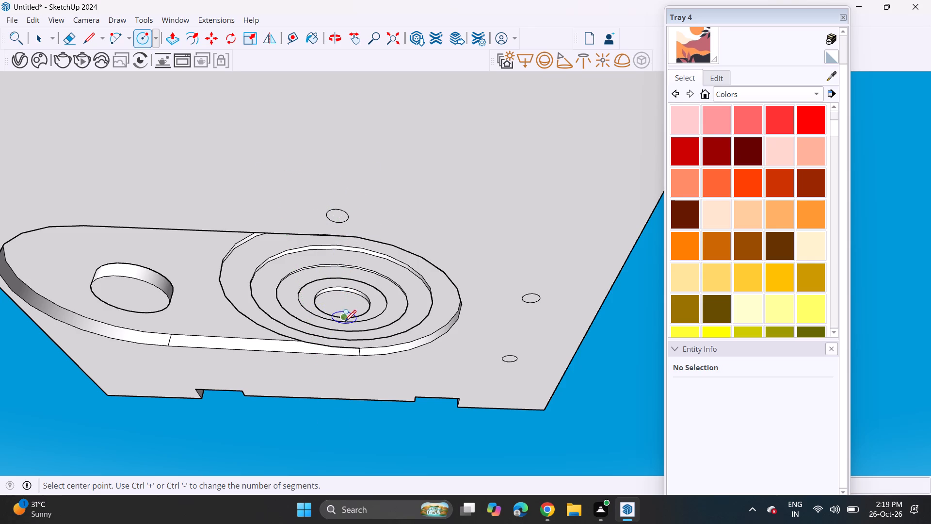
Draw a small circle between the recess's ringed end and the slab's notched edge, roughly opposite the circle across the recess.
click(353, 376)
click(366, 370)
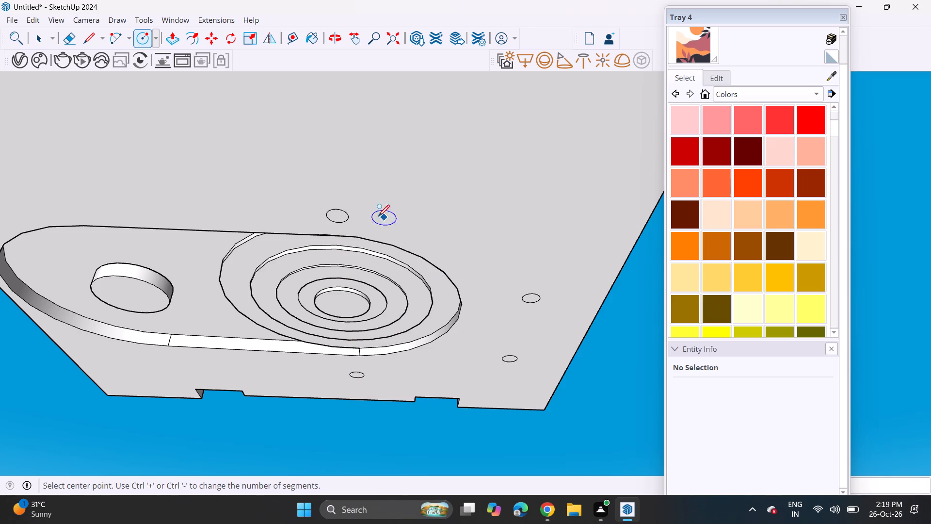
Push the small circle on the recess's side away from the notched edge slightly into the slab as a shallow hole.
click(176, 36)
scroll(323, 209, up, 11)
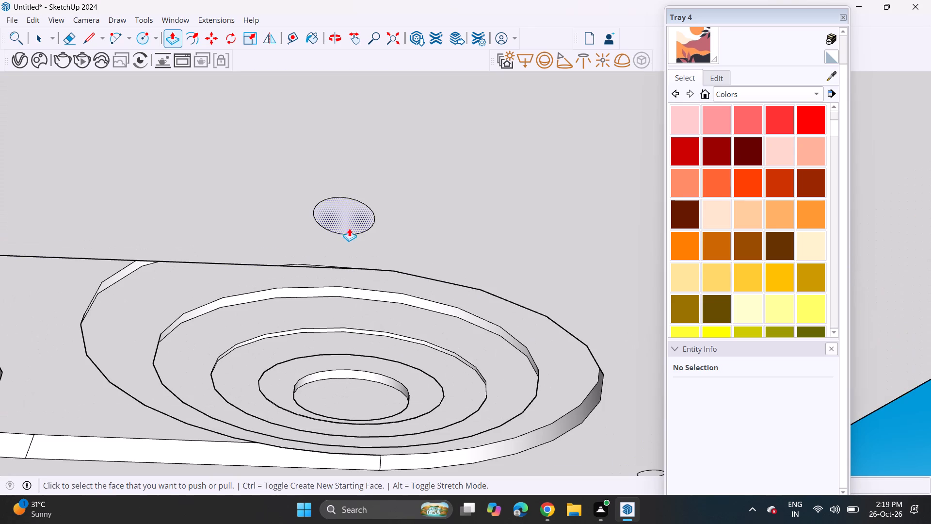
click(349, 229)
click(347, 215)
Repeat the same push depth on the other three small circles around the ringed end of the recess.
scroll(346, 261, down, 6)
middle_drag(392, 345, 359, 168)
shift+scroll(384, 304, up, 1)
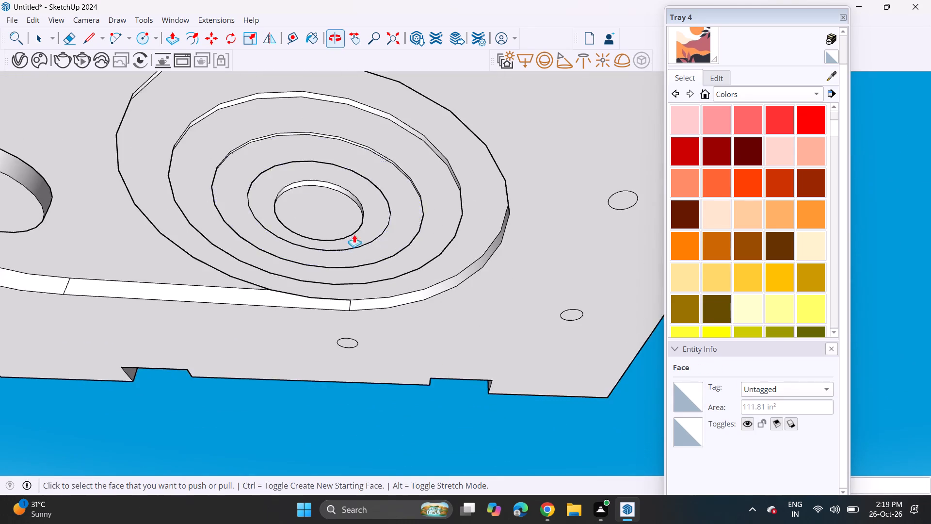
scroll(356, 248, up, 5)
scroll(359, 349, up, 2)
double_click(331, 392)
scroll(449, 323, down, 2)
middle_drag(441, 323, 324, 329)
scroll(406, 323, down, 7)
double_click(477, 333)
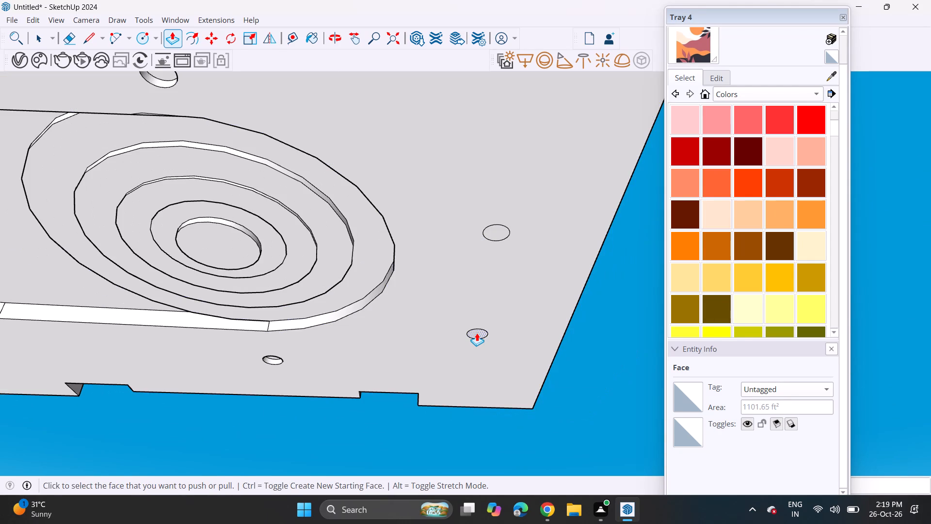
double_click(492, 233)
Push the lower face of the disc at the recess's plain end inward so the disc projects only slightly.
scroll(345, 195, down, 2)
scroll(348, 212, up, 1)
scroll(349, 217, down, 12)
middle_drag(369, 230, 512, 254)
scroll(487, 229, down, 1)
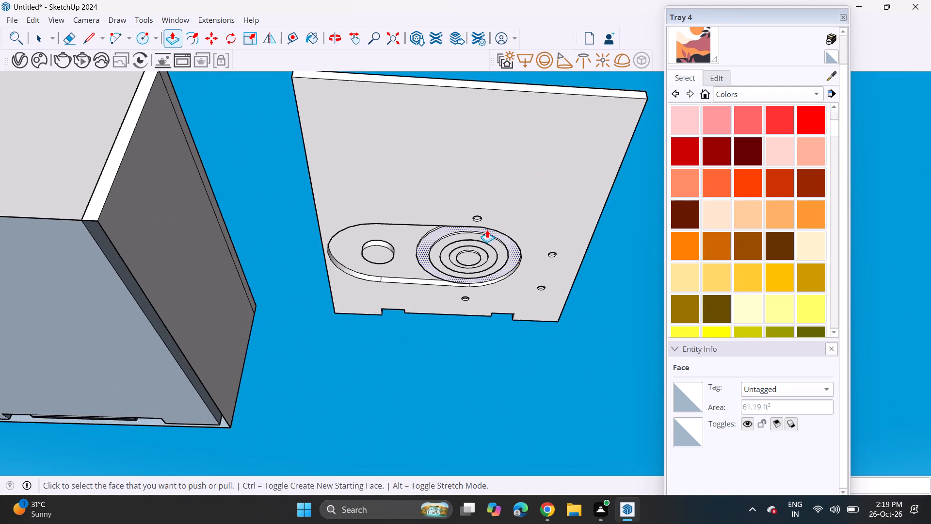
scroll(487, 229, down, 1)
scroll(485, 230, up, 1)
scroll(483, 232, down, 1)
middle_drag(420, 229, 409, 278)
scroll(406, 250, up, 14)
scroll(380, 258, down, 1)
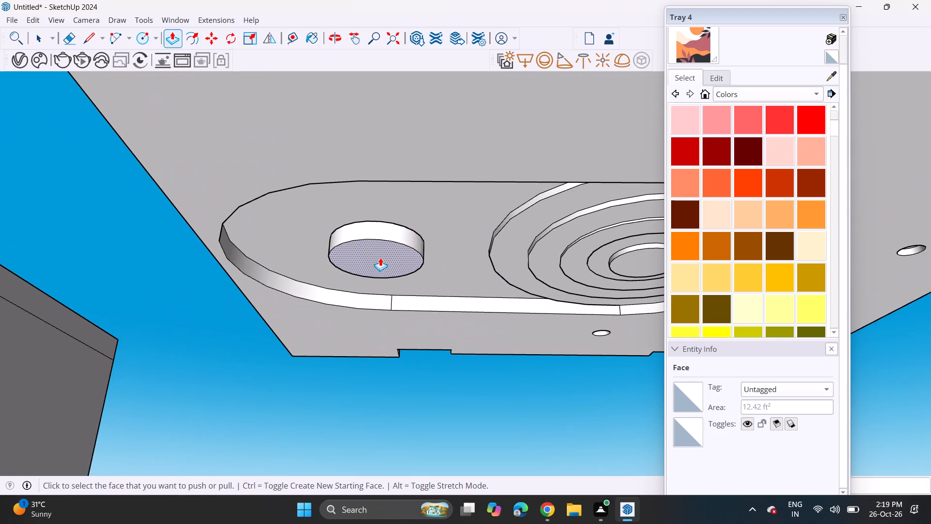
click(380, 258)
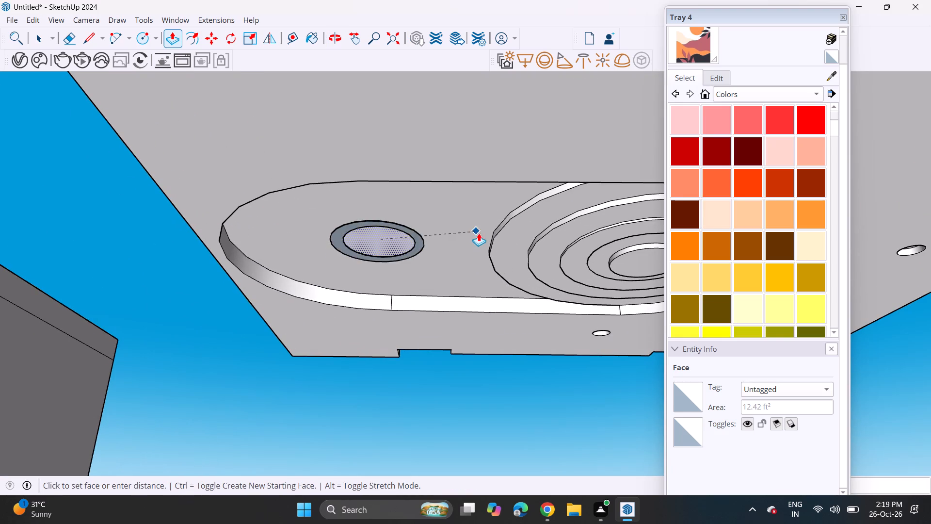
click(497, 246)
Examine the ceiling recess with its disc, rings and small holes from below at different angles.
shift+middle_drag(448, 260, 330, 257)
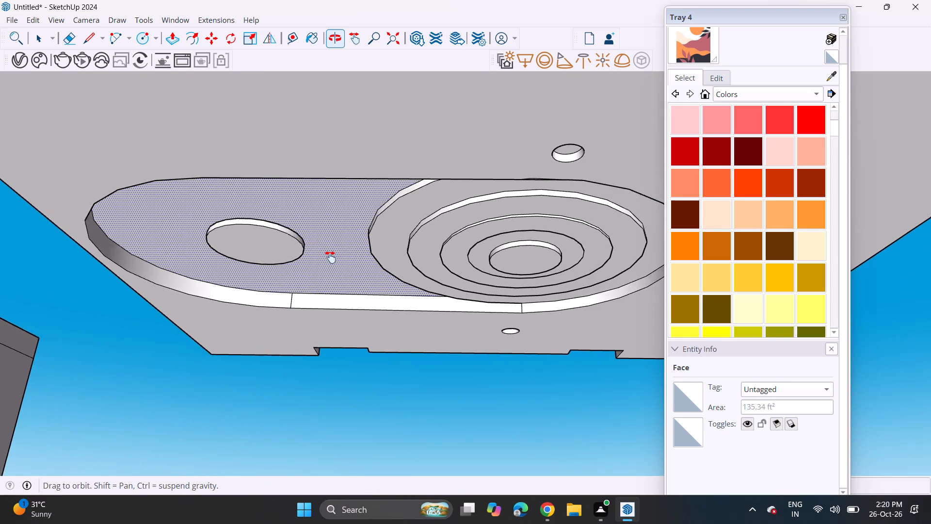
shift+middle_drag(330, 257, 343, 251)
scroll(366, 240, down, 3)
middle_drag(446, 231, 458, 212)
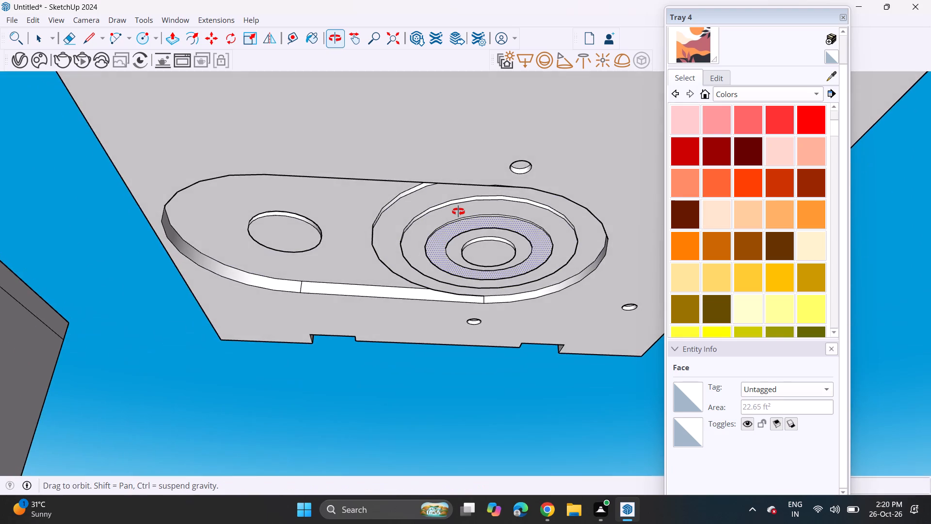
middle_drag(458, 212, 376, 225)
scroll(240, 272, up, 1)
middle_drag(241, 272, 300, 273)
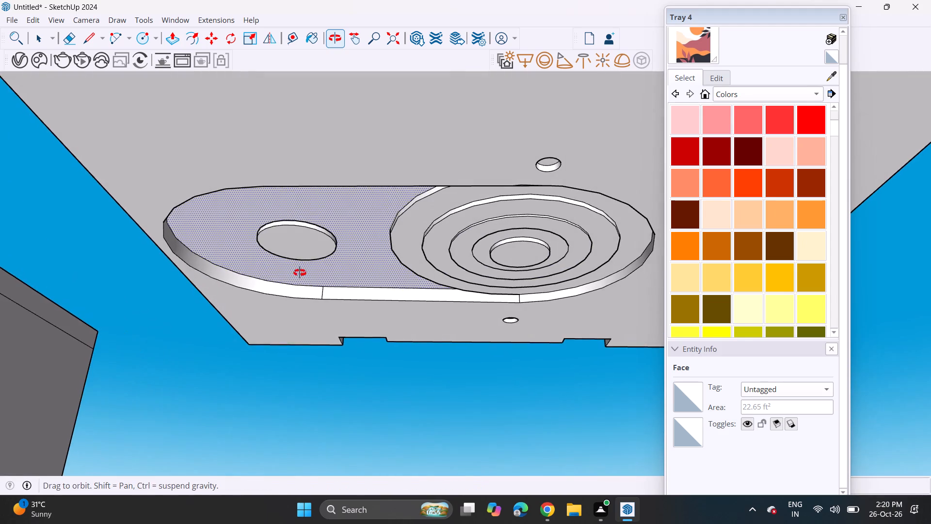
middle_drag(300, 273, 300, 275)
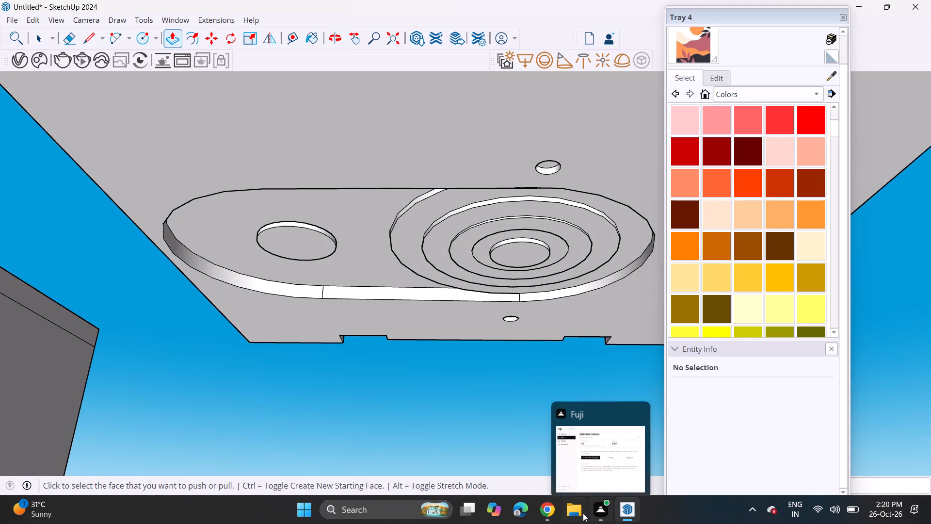
Switch to 3D Warehouse in the browser and search for "CEILING LIGTH".
click(545, 511)
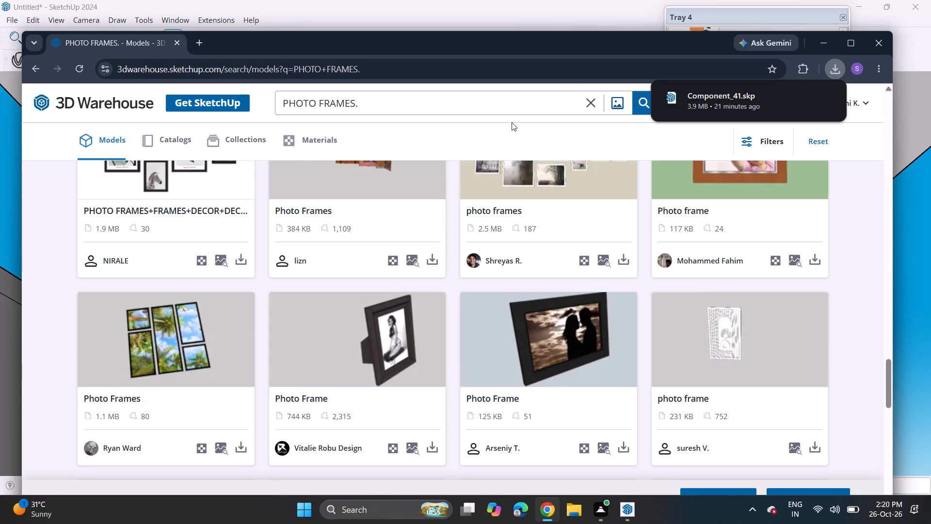
click(589, 99)
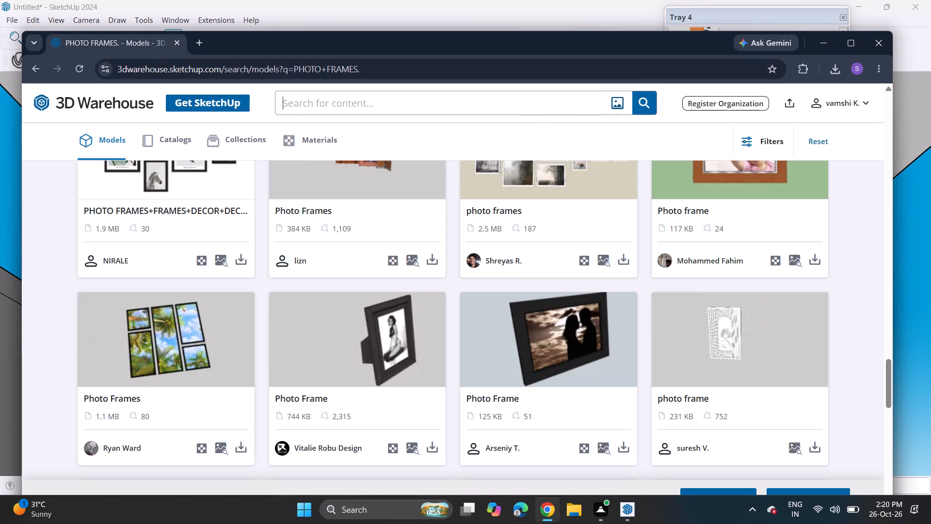
text(CEILING)
key(space)
text(LIGTH)
key(Return)
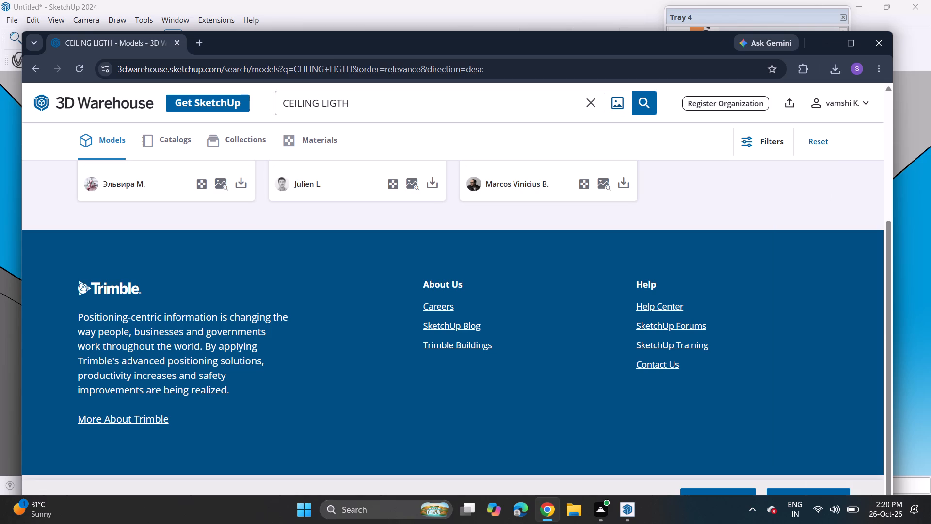
Download the Maytoni Bolla ceiling light model.
scroll(424, 250, up, 3)
scroll(424, 250, down, 1)
scroll(424, 250, up, 1)
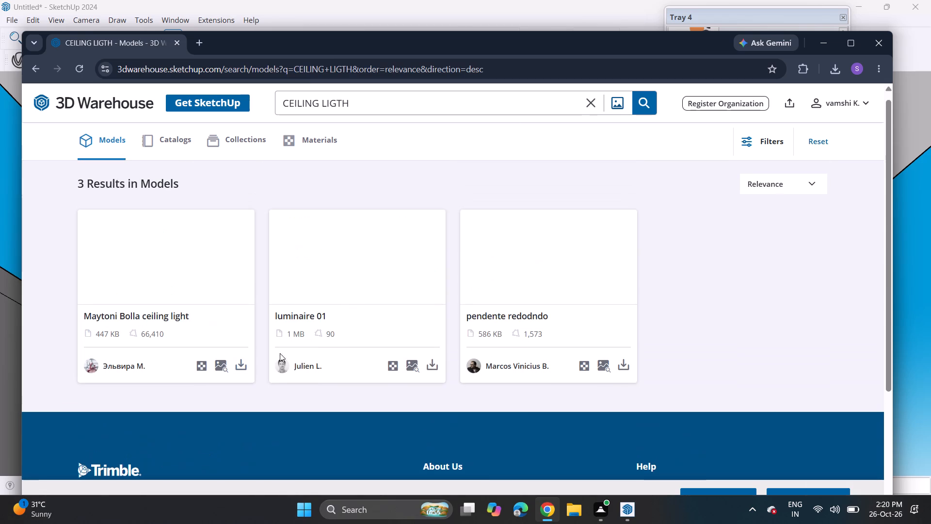
click(240, 368)
click(272, 399)
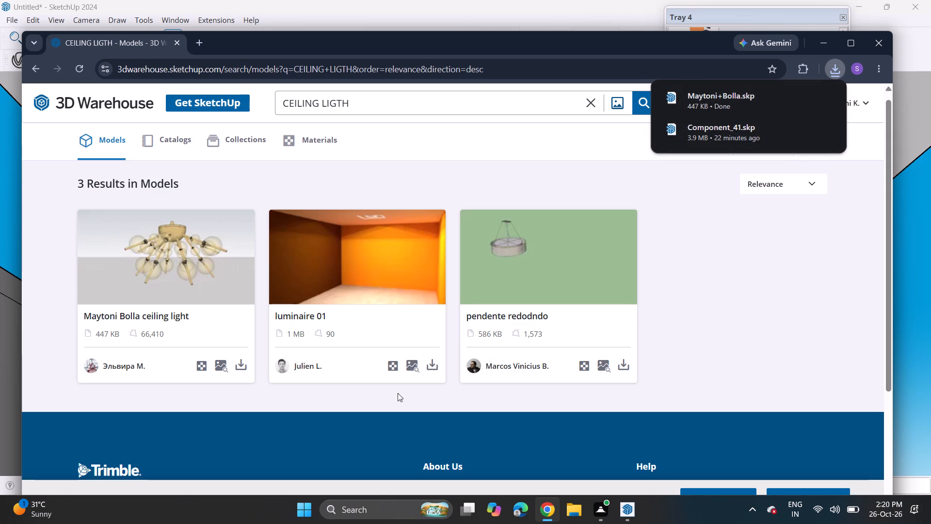
Return to SketchUp, import the Maytoni+Bolla file from Downloads, and place the light at the disc in the ceiling recess.
click(623, 503)
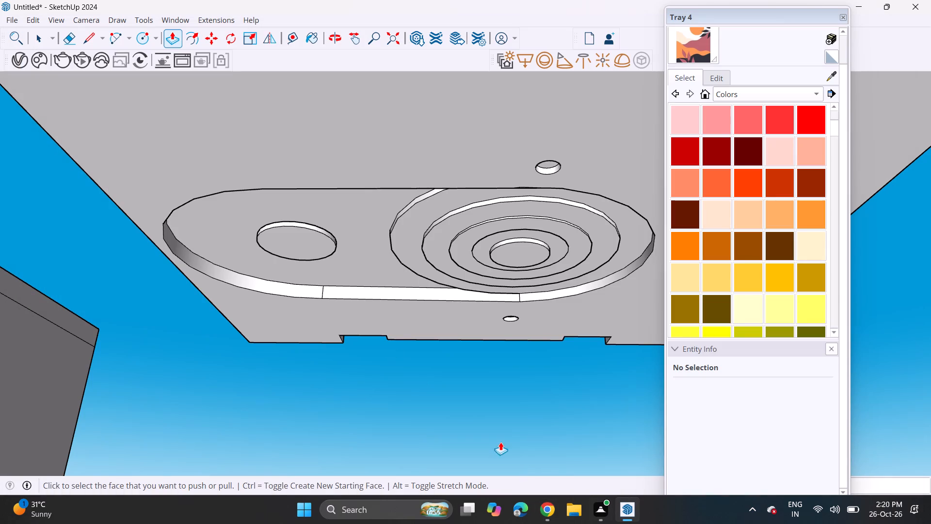
click(10, 15)
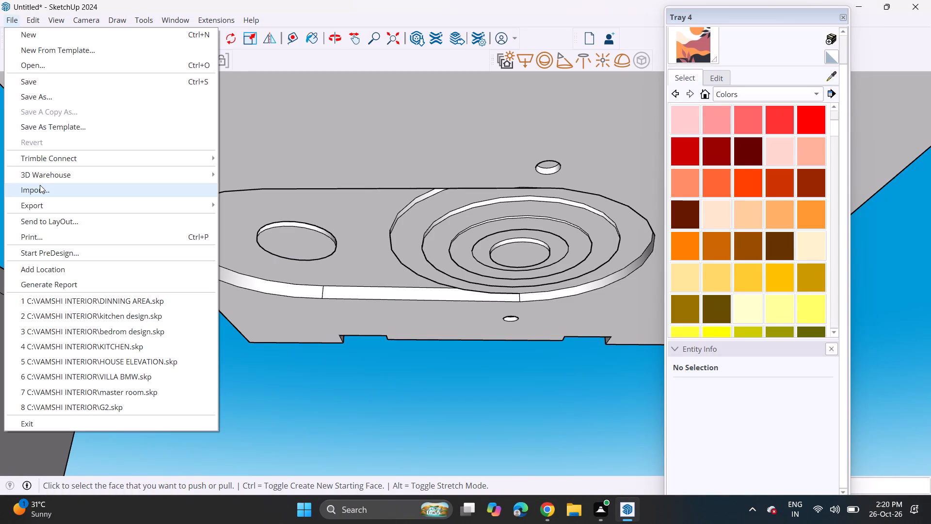
click(40, 185)
scroll(208, 149, up, 5)
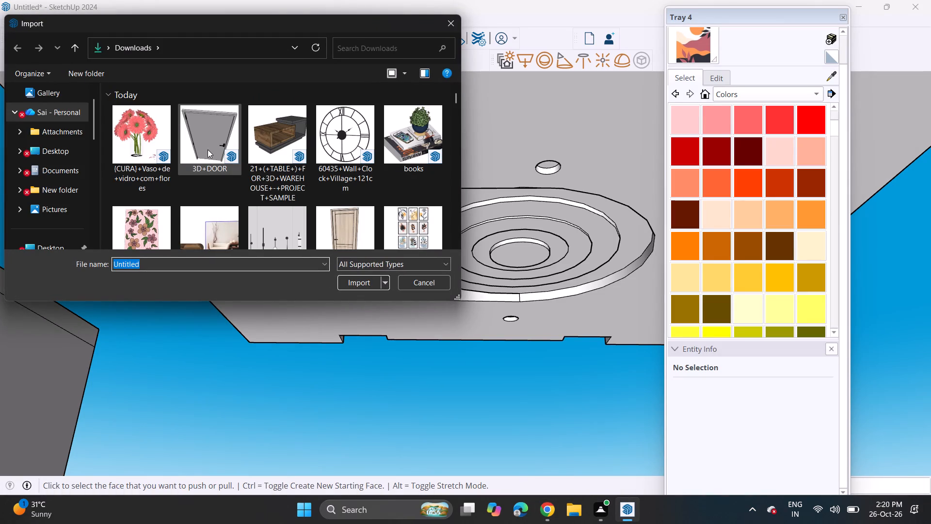
scroll(208, 149, up, 1)
scroll(208, 149, down, 5)
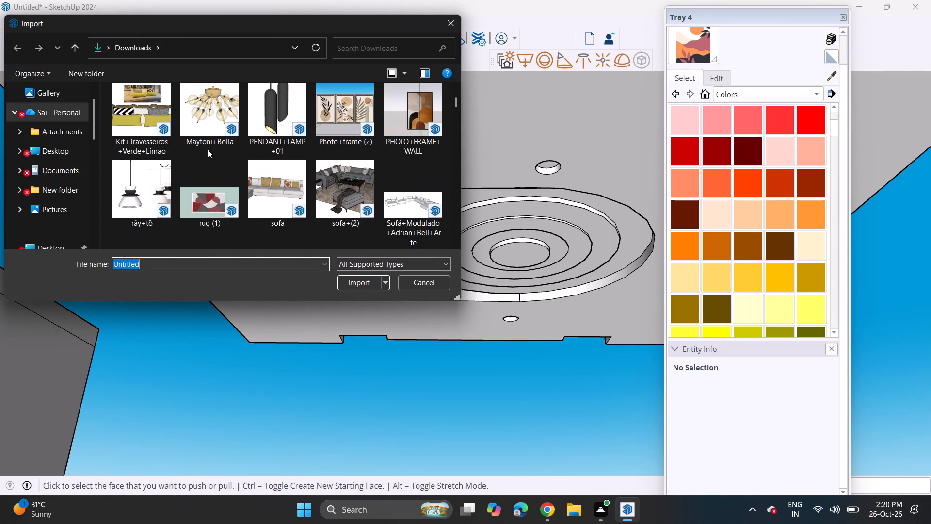
scroll(208, 149, down, 2)
scroll(207, 149, up, 2)
click(202, 122)
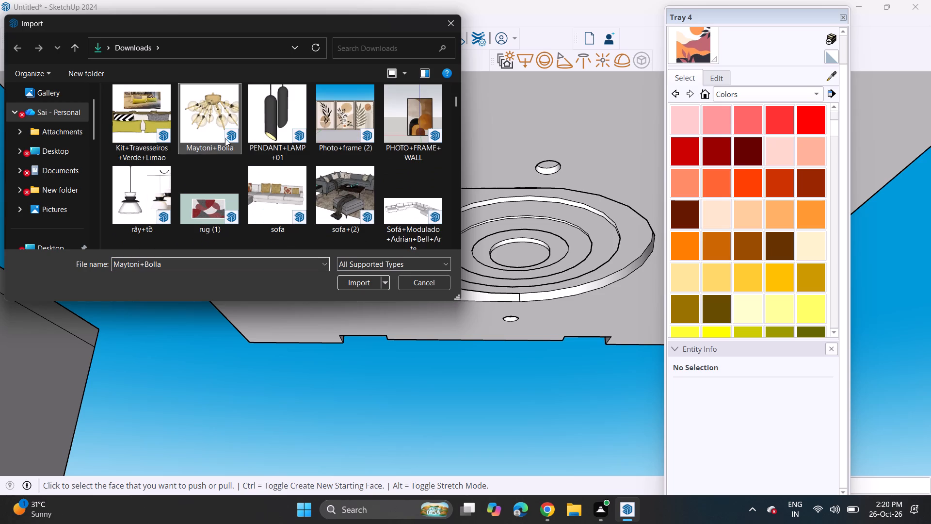
click(366, 286)
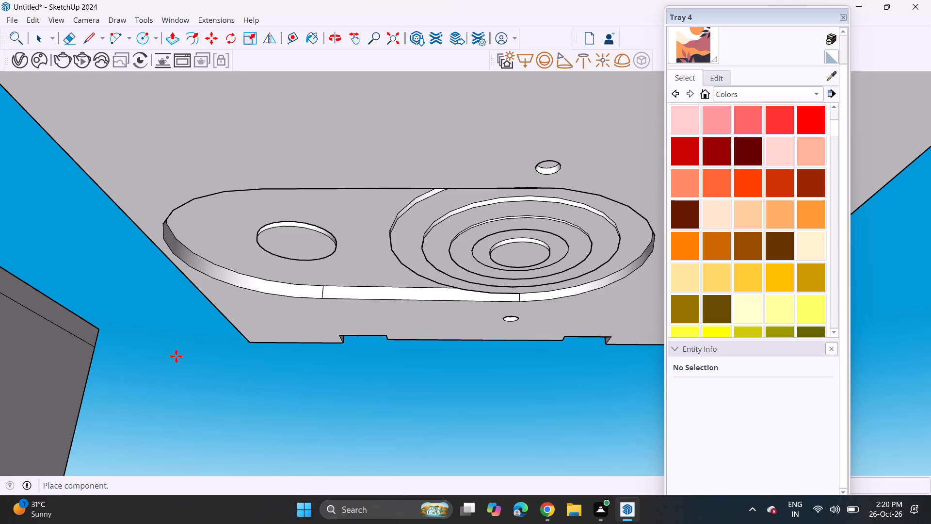
click(315, 247)
Move the imported ceiling light away from the disc into the open space beyond the slab's notched edge.
click(347, 222)
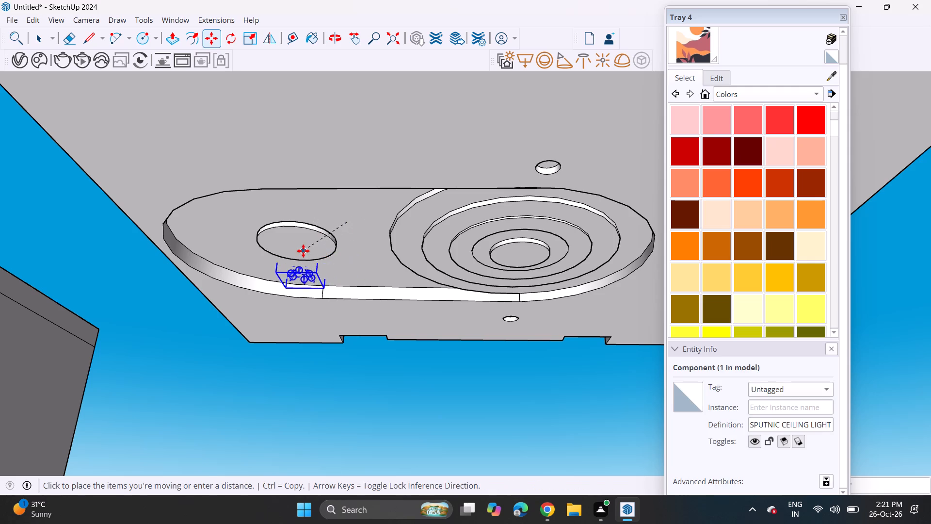
click(292, 246)
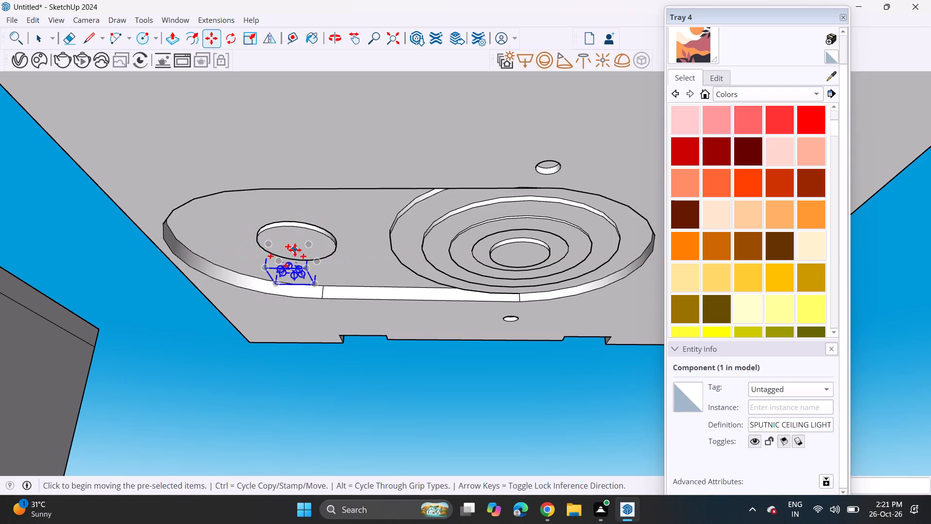
click(295, 250)
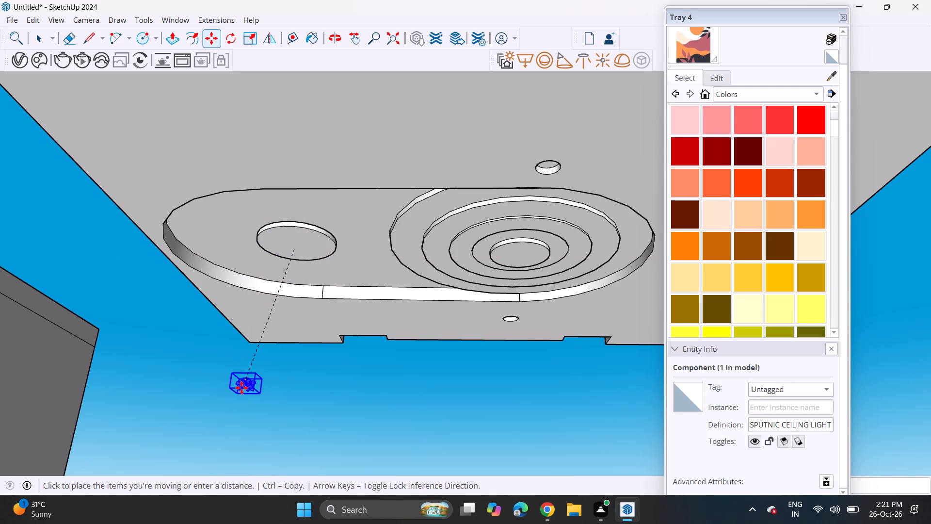
click(241, 389)
scroll(244, 373, up, 1)
scroll(244, 373, down, 1)
scroll(244, 373, up, 12)
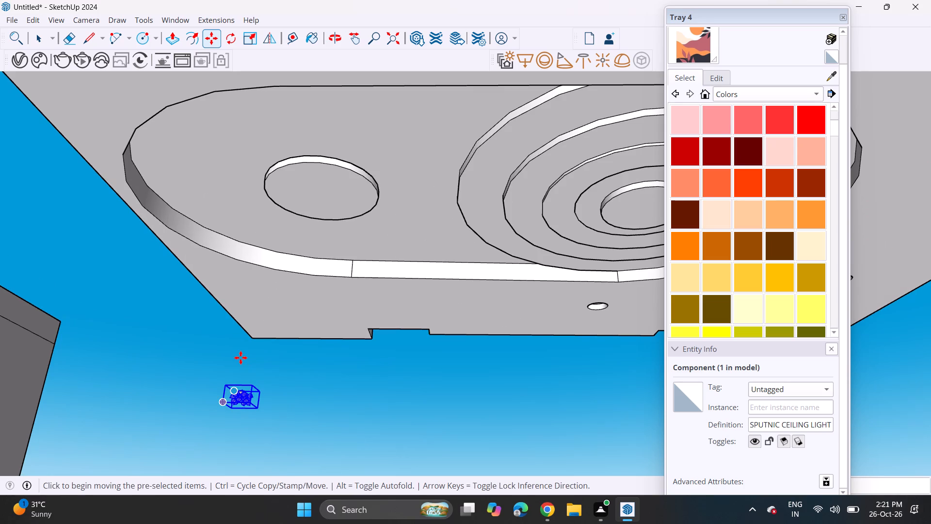
scroll(282, 365, up, 1)
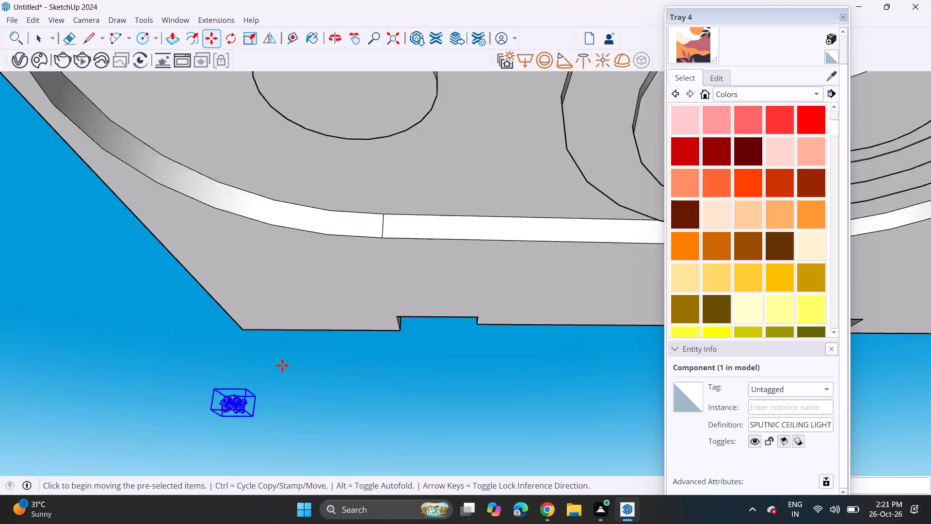
Move the imported ceiling light from the open space to the rim of the plain circular recess beside the ringed one.
scroll(282, 365, up, 4)
click(194, 422)
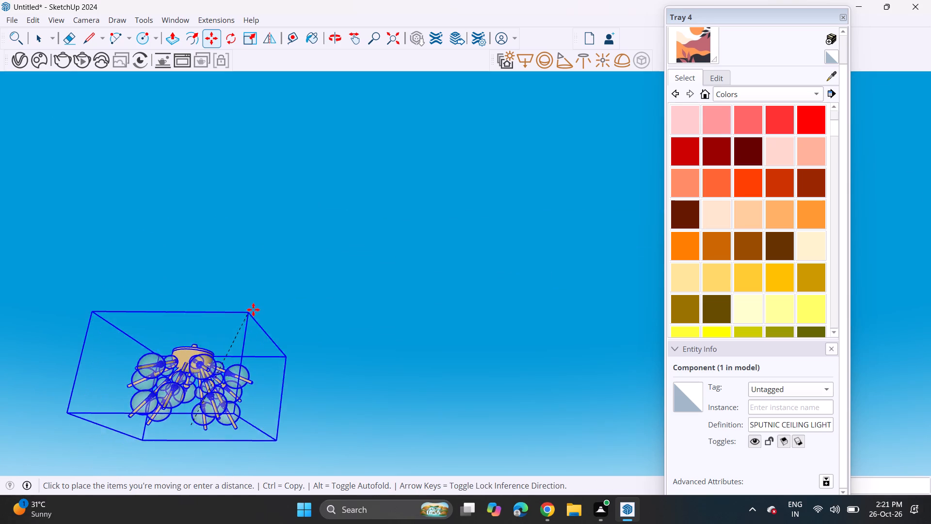
scroll(253, 310, down, 7)
scroll(280, 187, up, 4)
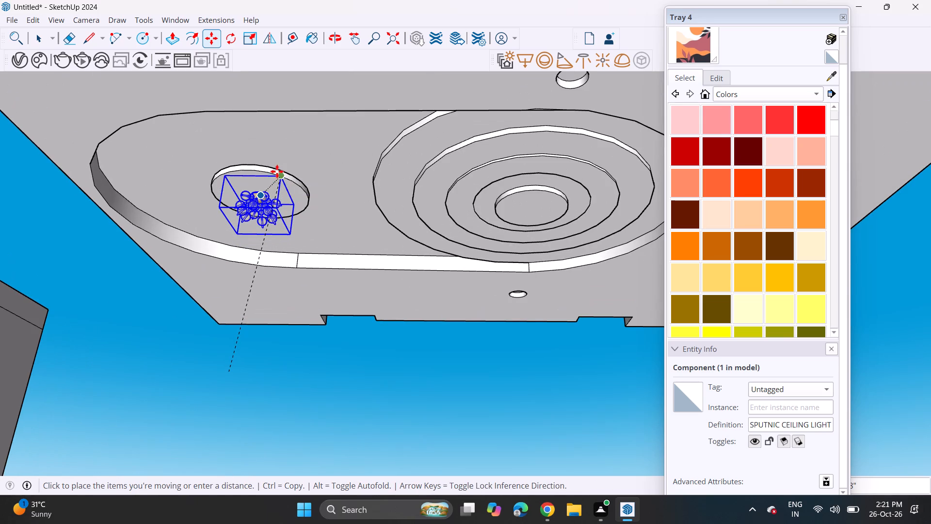
click(275, 171)
Reposition the ceiling light by its mounting base against the ceiling face inside the plain circular recess.
middle_drag(271, 201, 421, 227)
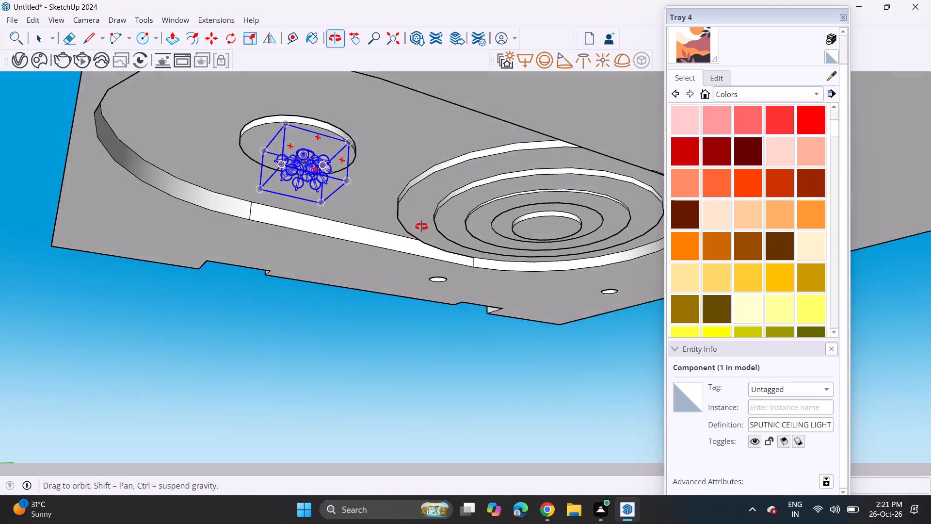
middle_drag(421, 227, 427, 261)
scroll(322, 188, up, 1)
scroll(322, 188, down, 1)
scroll(321, 186, up, 15)
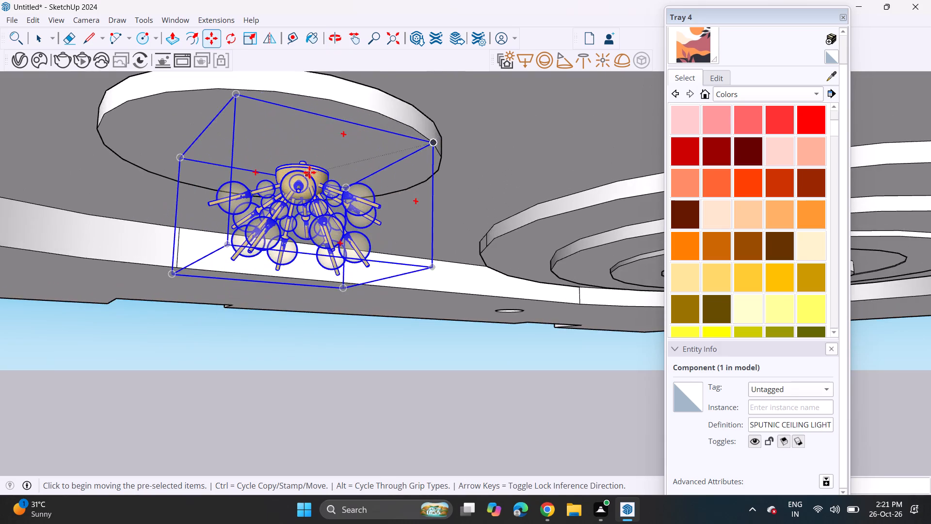
scroll(309, 172, up, 2)
click(310, 164)
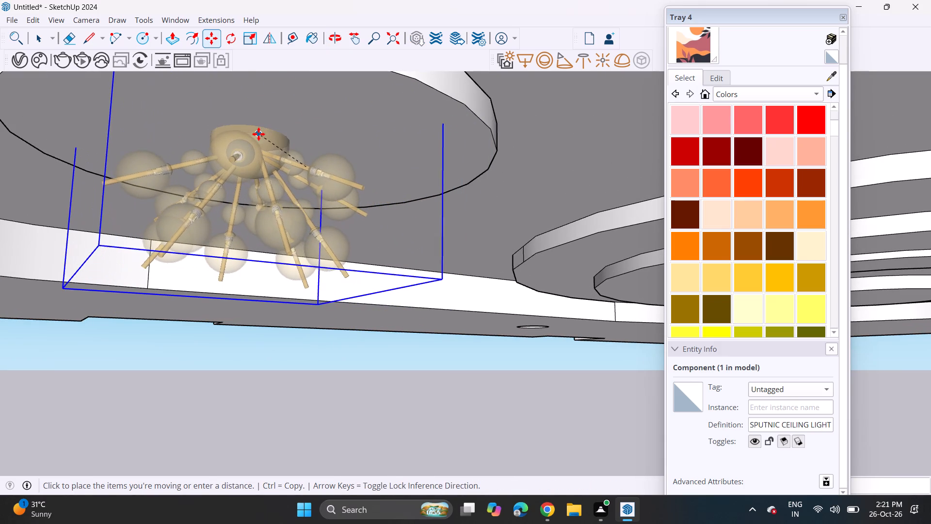
click(259, 132)
Scale the ceiling light up uniformly in two passes from two of its corners, and deselect it.
middle_drag(327, 149, 239, 148)
scroll(220, 154, down, 6)
scroll(193, 188, up, 1)
scroll(193, 186, down, 3)
click(244, 37)
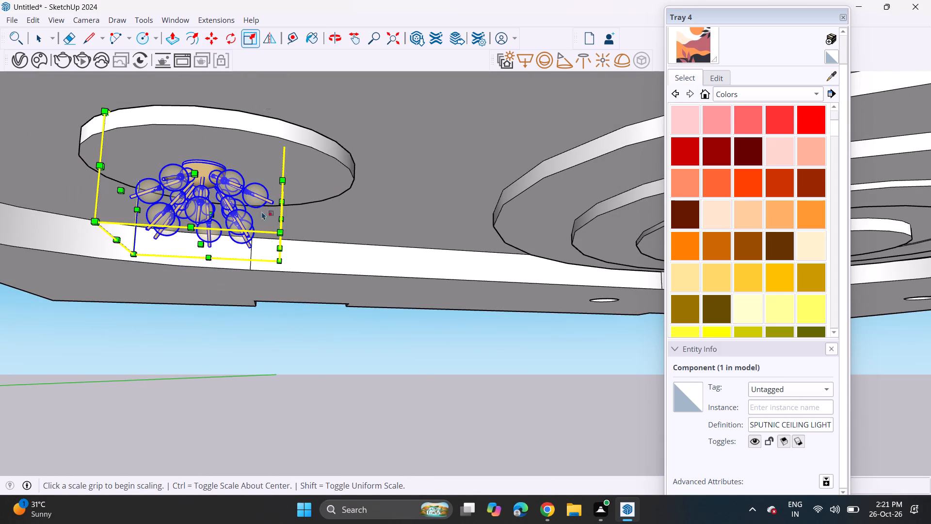
click(280, 230)
click(317, 241)
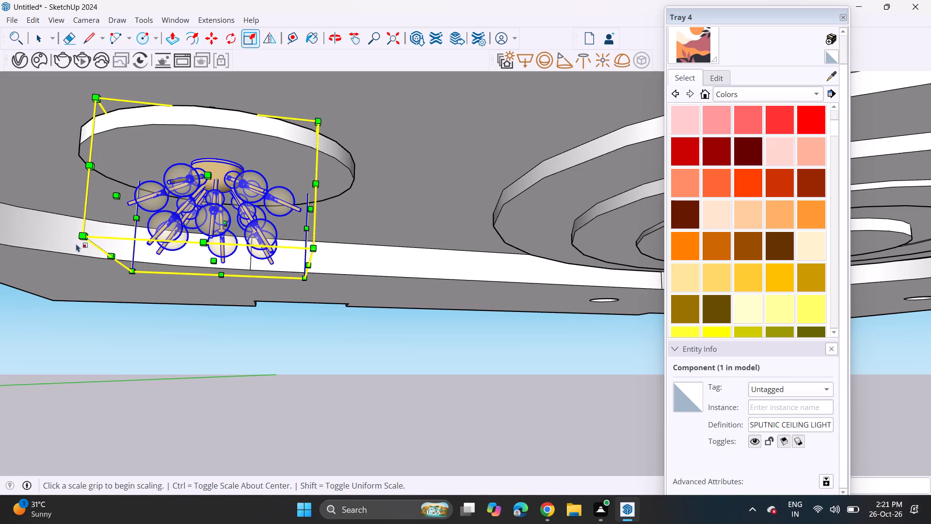
click(80, 237)
click(54, 245)
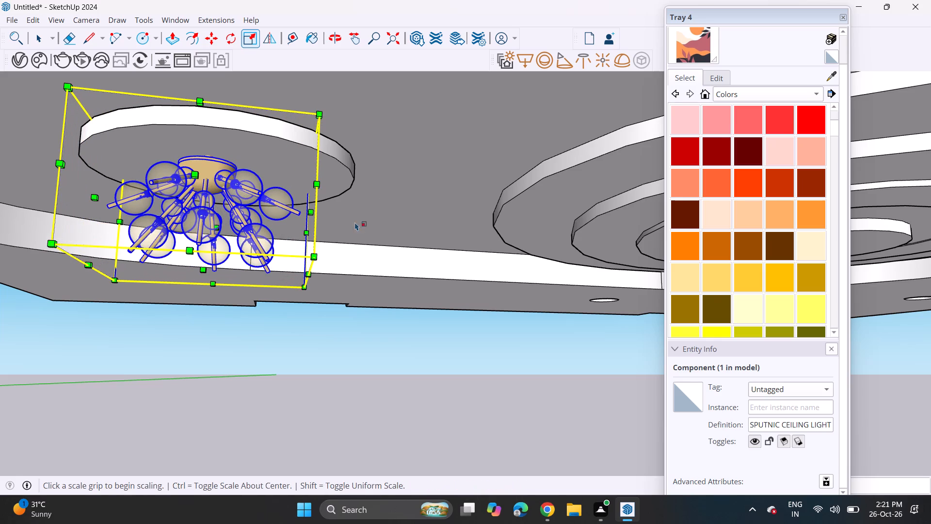
key(space)
click(362, 335)
Examine the enlarged ceiling light's size and position in the circular recess from below the slab.
scroll(342, 348, down, 5)
scroll(338, 358, up, 1)
middle_drag(359, 365, 330, 350)
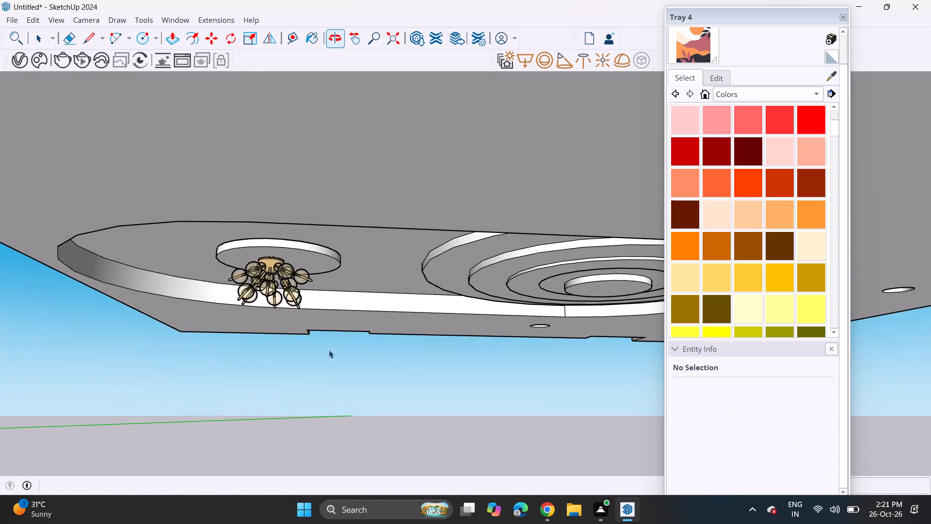
scroll(319, 353, up, 1)
scroll(313, 355, down, 2)
scroll(313, 356, up, 2)
scroll(310, 361, down, 3)
middle_drag(340, 361, 255, 338)
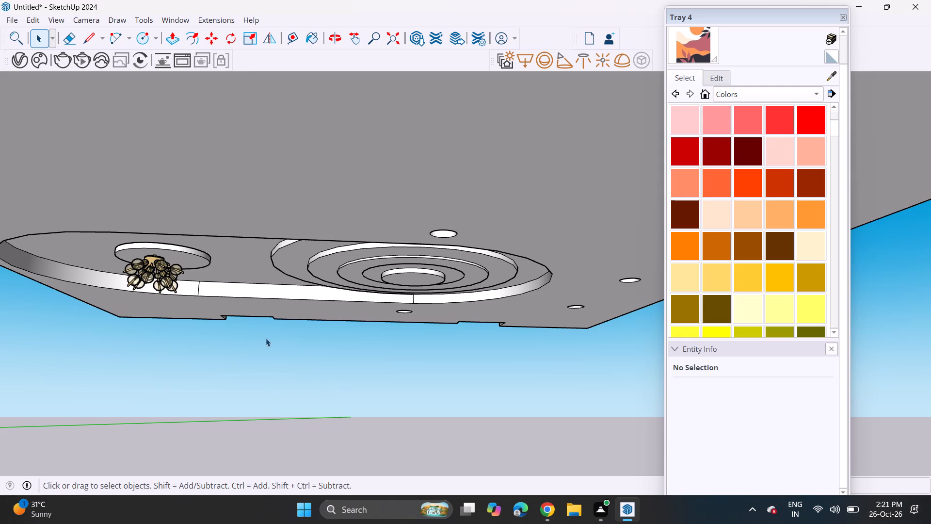
scroll(198, 289, up, 4)
scroll(143, 256, down, 1)
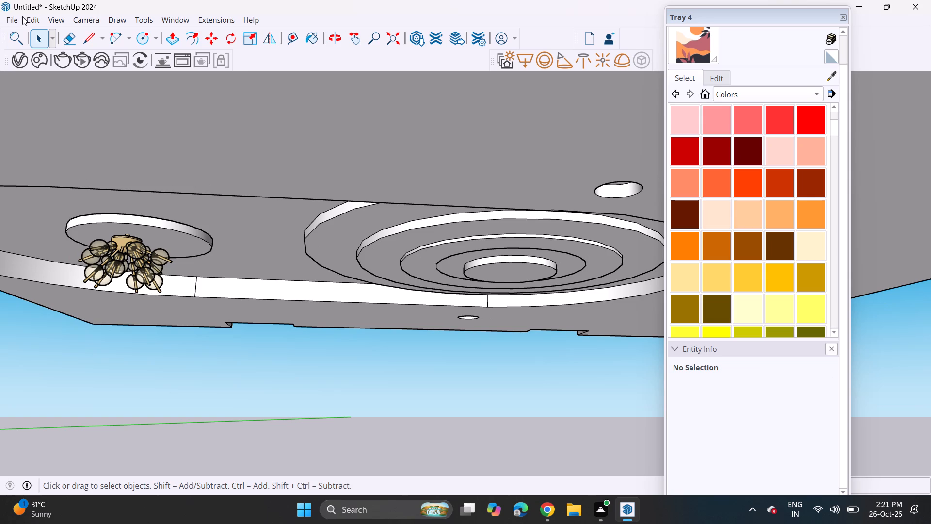
Import the Pendant+lamp+Queen+P0244 model from the Downloads folder.
click(13, 23)
click(49, 192)
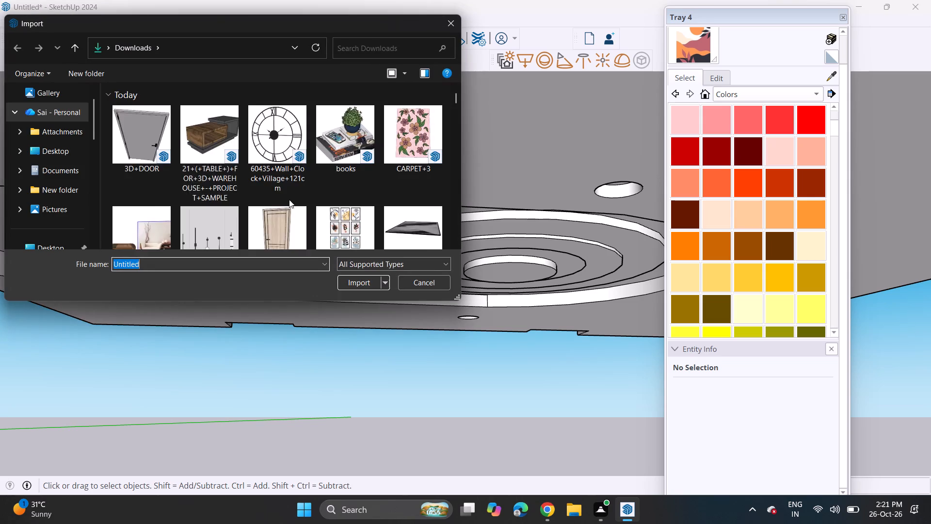
scroll(278, 178, down, 7)
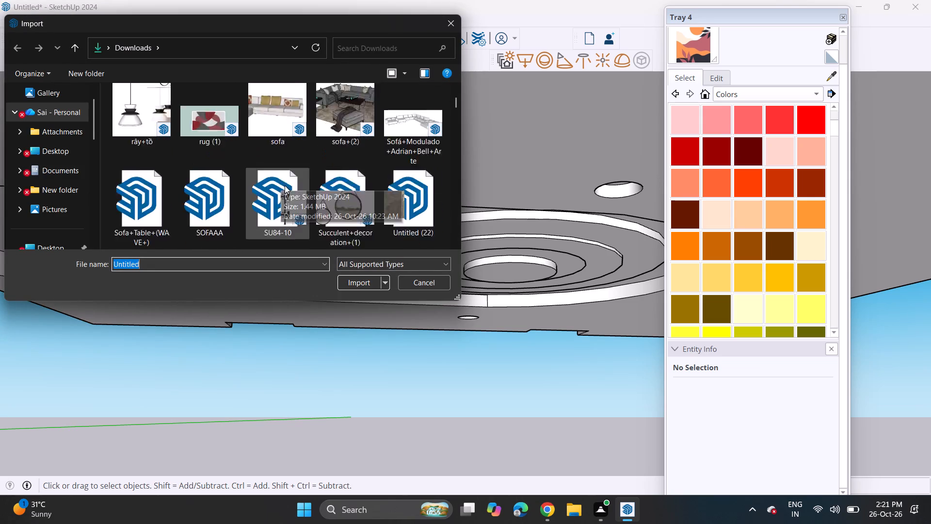
scroll(285, 185, down, 2)
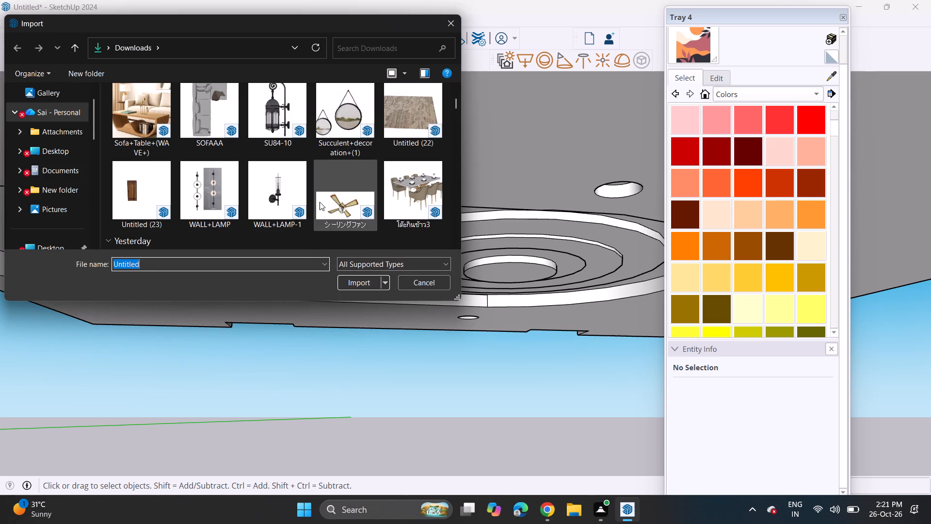
scroll(320, 202, down, 3)
scroll(317, 200, up, 1)
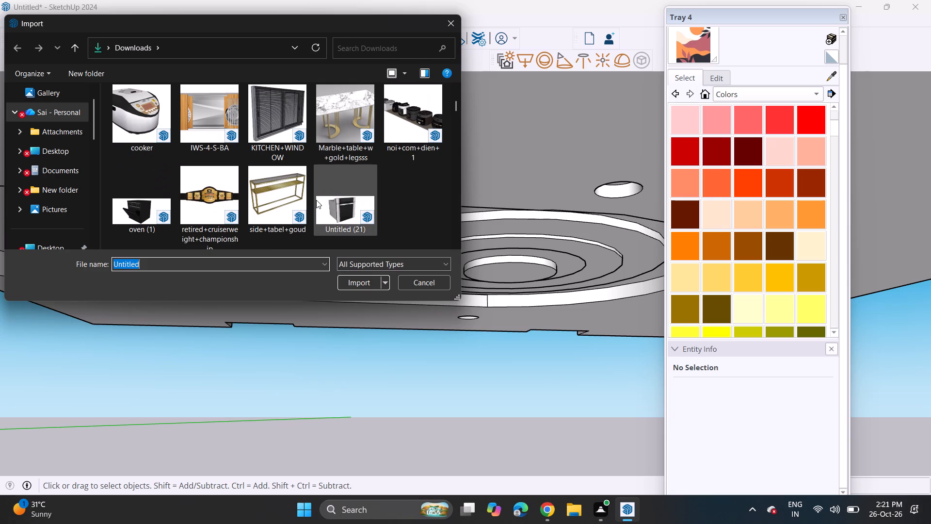
scroll(316, 200, down, 7)
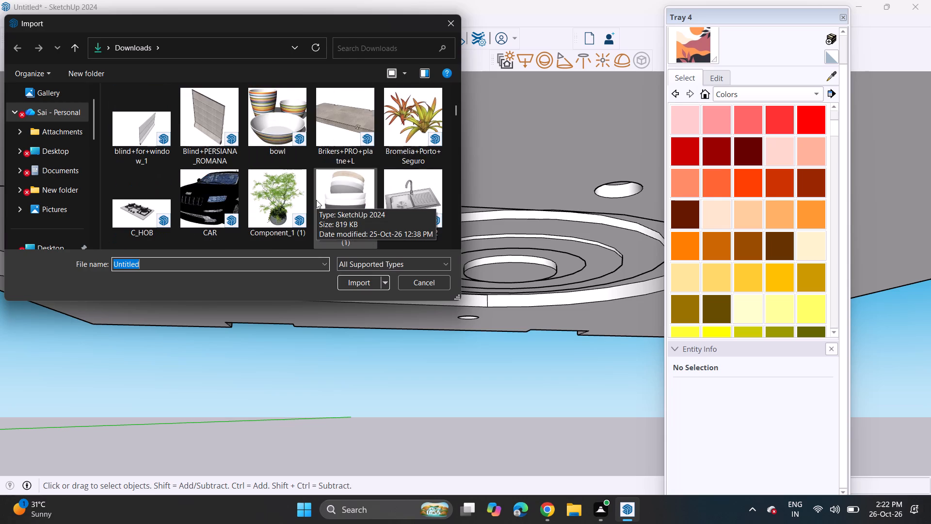
scroll(316, 200, down, 5)
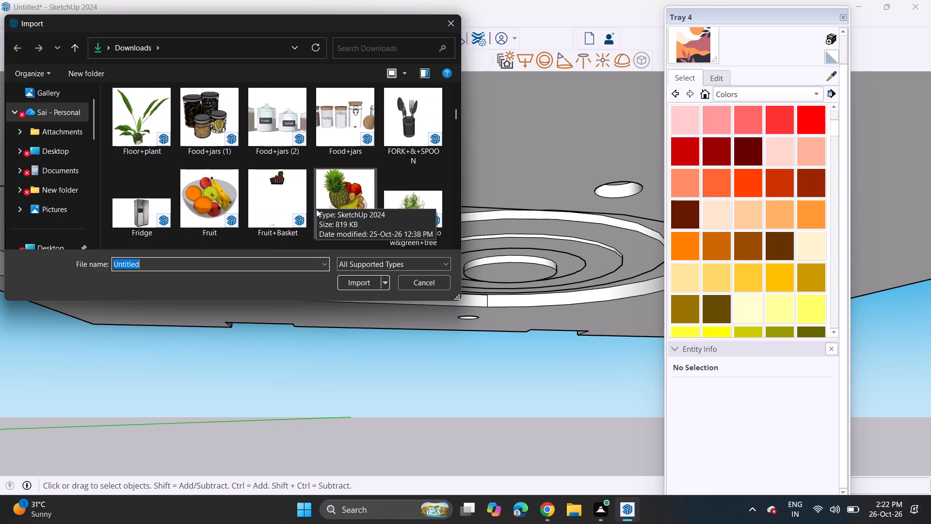
scroll(316, 209, down, 6)
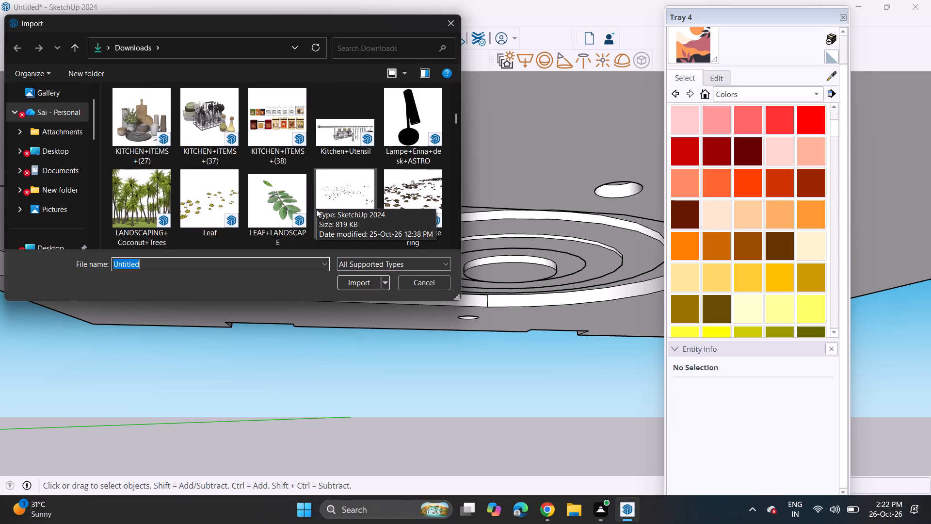
scroll(316, 209, down, 4)
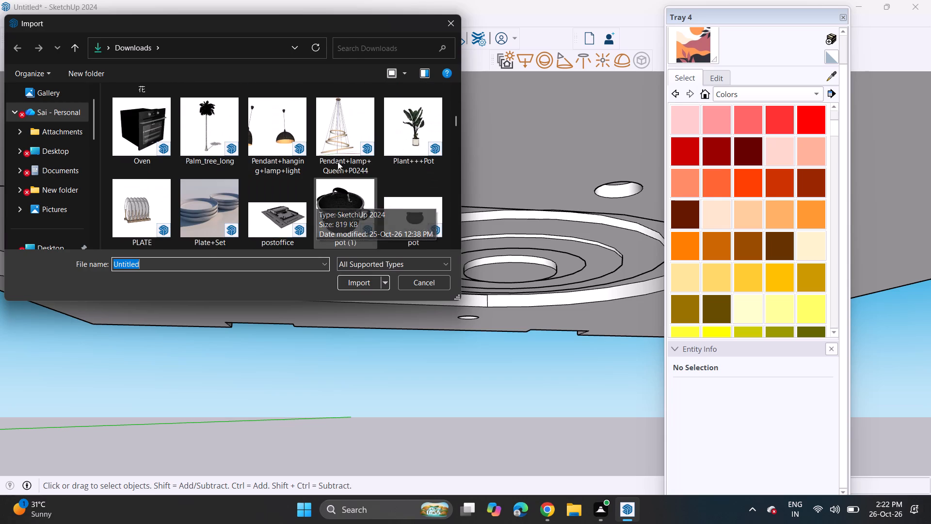
click(331, 126)
click(357, 277)
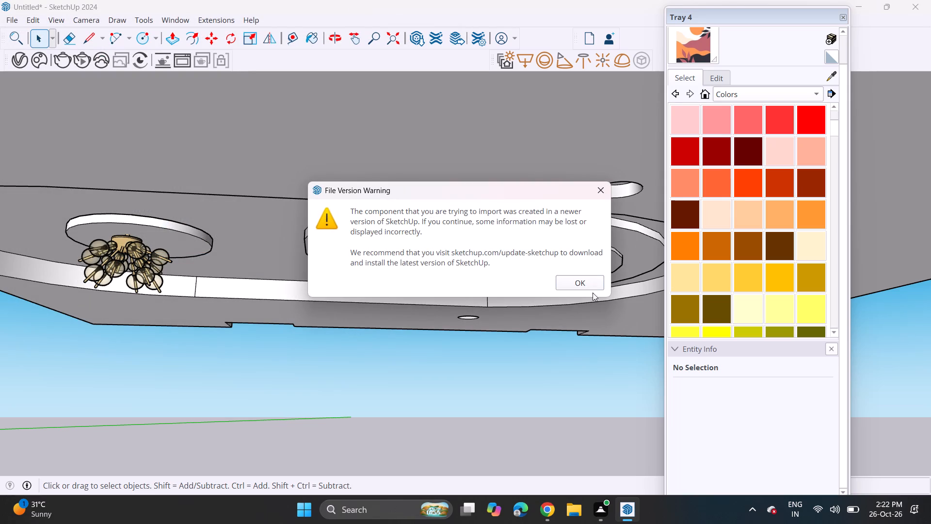
click(578, 282)
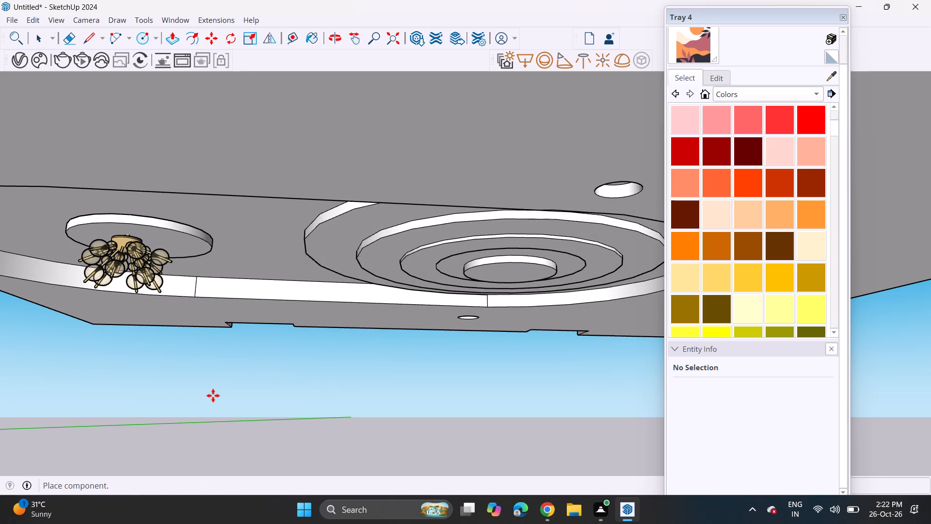
Place the imported pendant lamp in the open space below the ceiling slab.
scroll(247, 371, down, 6)
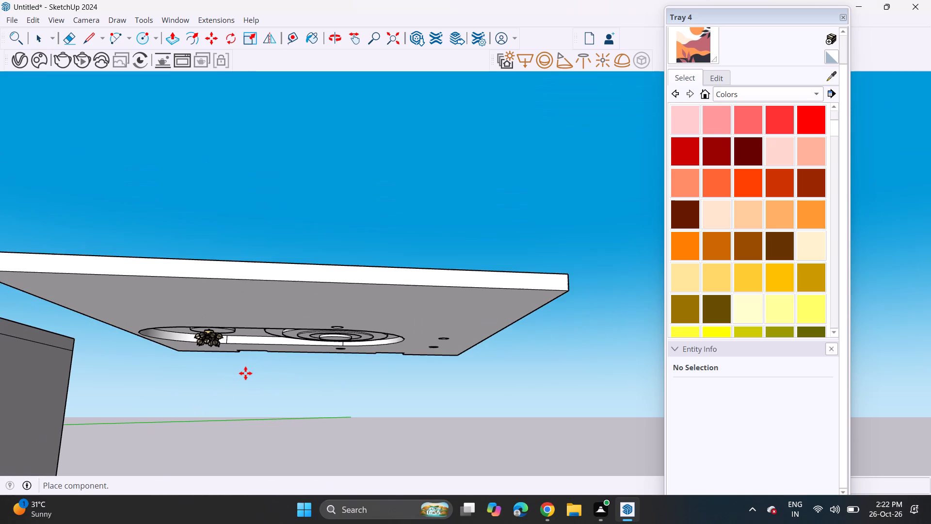
middle_drag(243, 376, 317, 236)
shift+scroll(299, 261, up, 1)
middle_drag(311, 298, 319, 319)
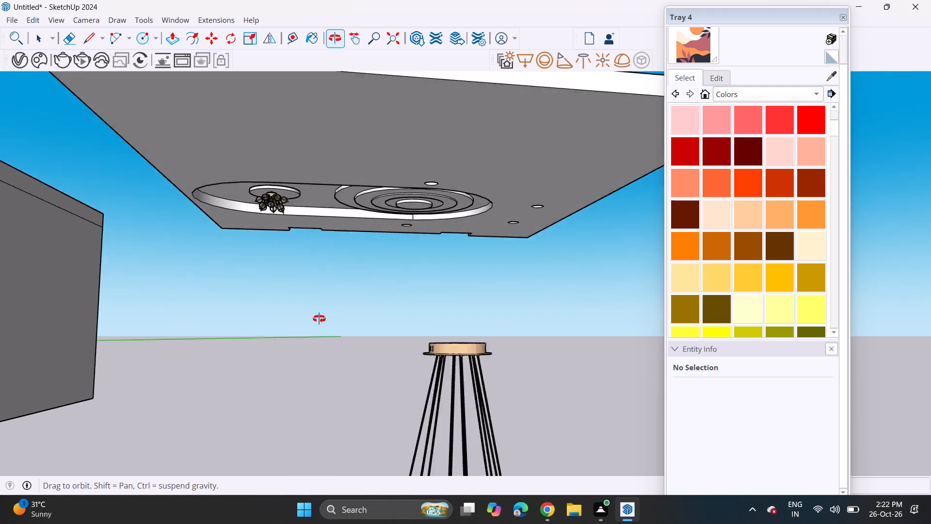
middle_drag(319, 319, 315, 327)
click(315, 327)
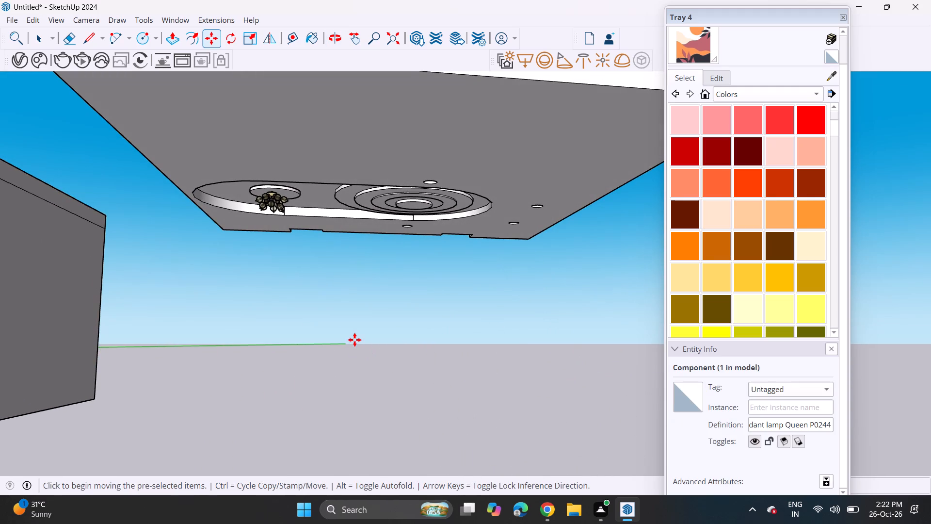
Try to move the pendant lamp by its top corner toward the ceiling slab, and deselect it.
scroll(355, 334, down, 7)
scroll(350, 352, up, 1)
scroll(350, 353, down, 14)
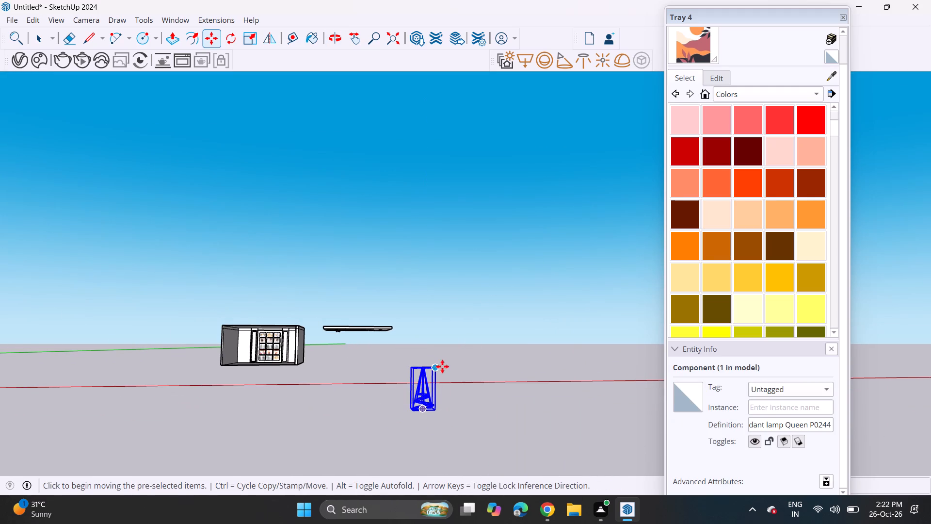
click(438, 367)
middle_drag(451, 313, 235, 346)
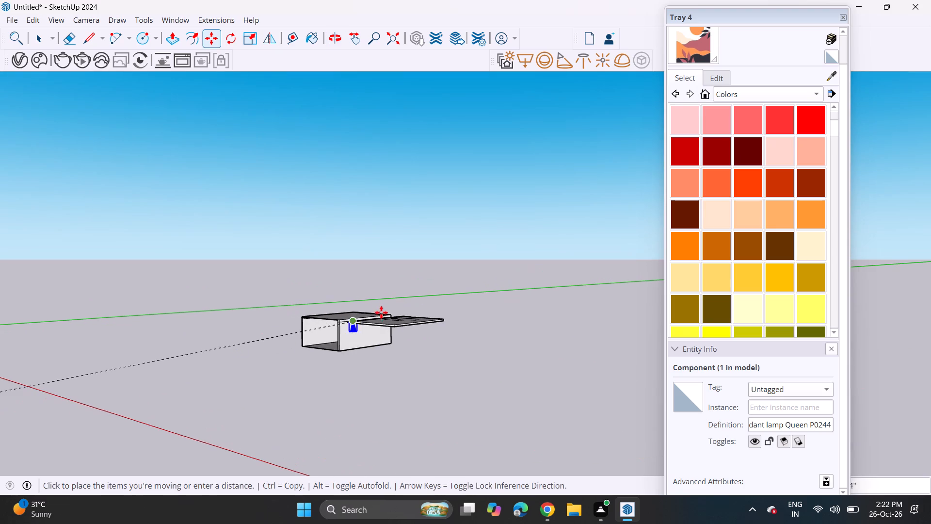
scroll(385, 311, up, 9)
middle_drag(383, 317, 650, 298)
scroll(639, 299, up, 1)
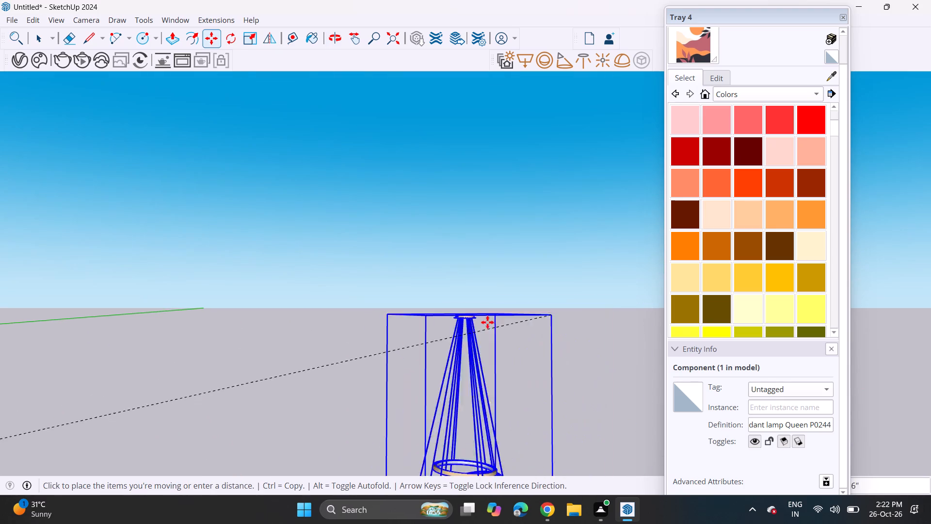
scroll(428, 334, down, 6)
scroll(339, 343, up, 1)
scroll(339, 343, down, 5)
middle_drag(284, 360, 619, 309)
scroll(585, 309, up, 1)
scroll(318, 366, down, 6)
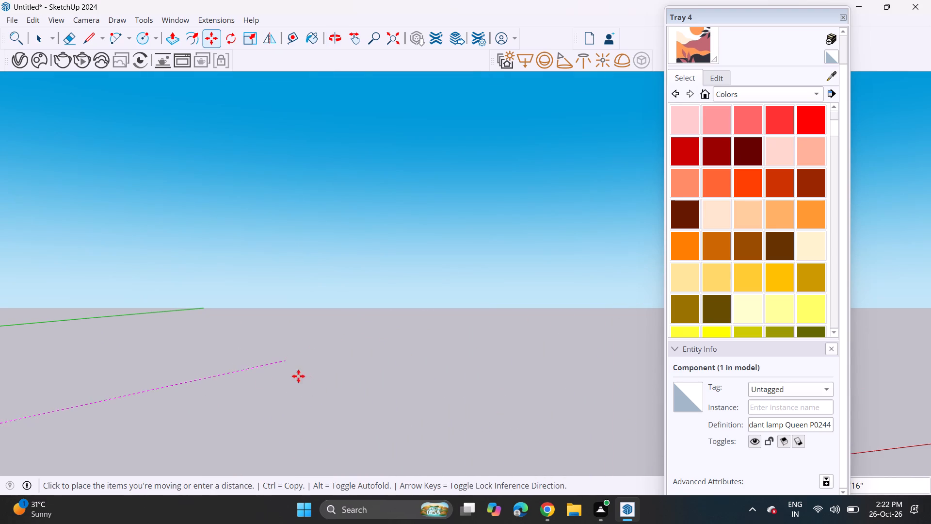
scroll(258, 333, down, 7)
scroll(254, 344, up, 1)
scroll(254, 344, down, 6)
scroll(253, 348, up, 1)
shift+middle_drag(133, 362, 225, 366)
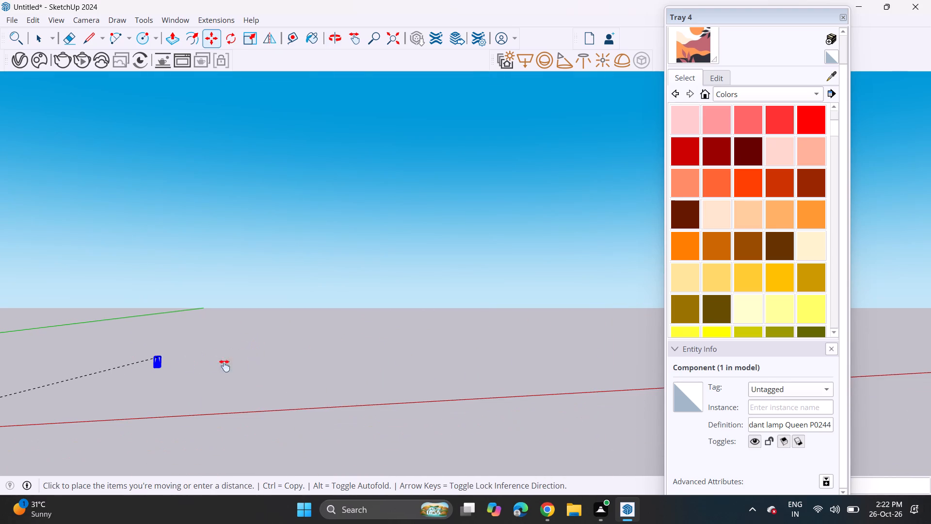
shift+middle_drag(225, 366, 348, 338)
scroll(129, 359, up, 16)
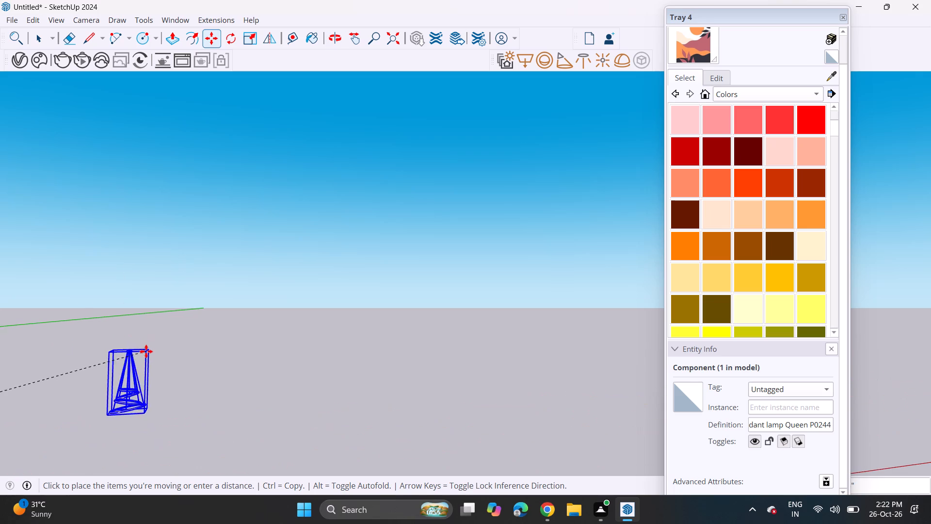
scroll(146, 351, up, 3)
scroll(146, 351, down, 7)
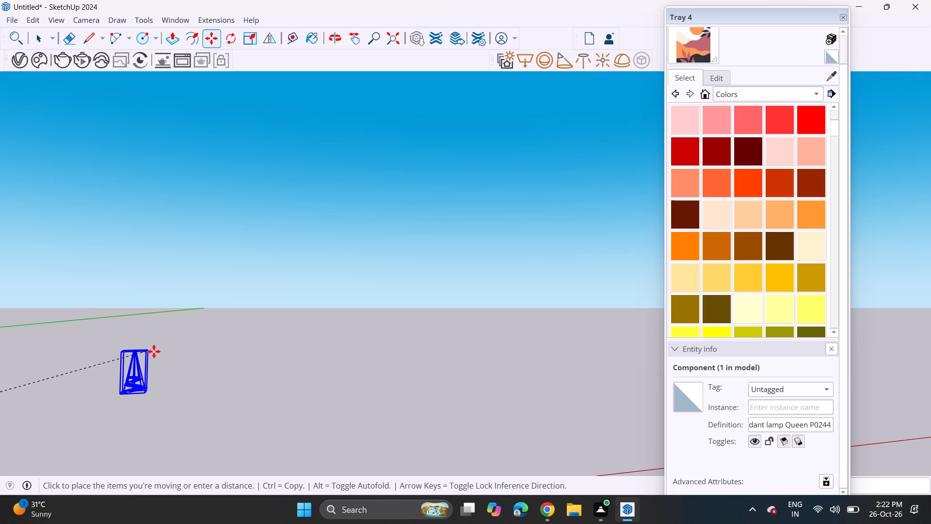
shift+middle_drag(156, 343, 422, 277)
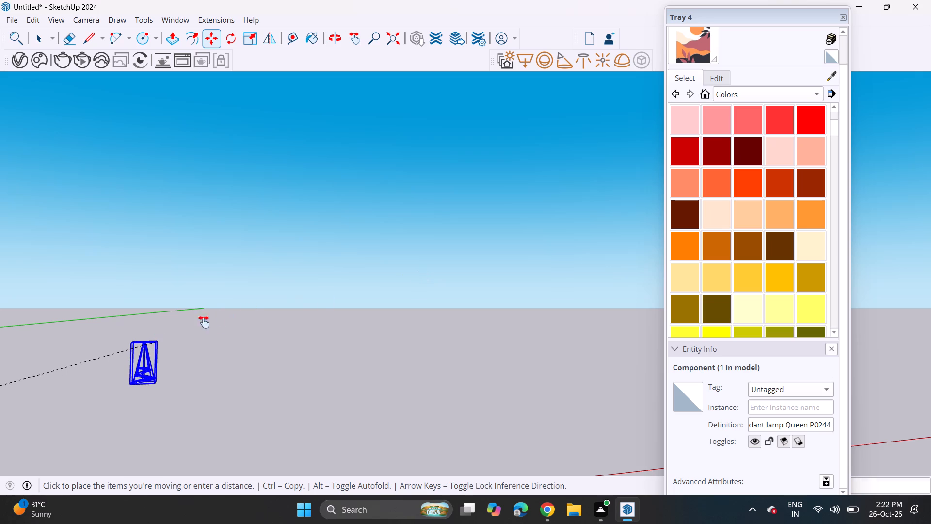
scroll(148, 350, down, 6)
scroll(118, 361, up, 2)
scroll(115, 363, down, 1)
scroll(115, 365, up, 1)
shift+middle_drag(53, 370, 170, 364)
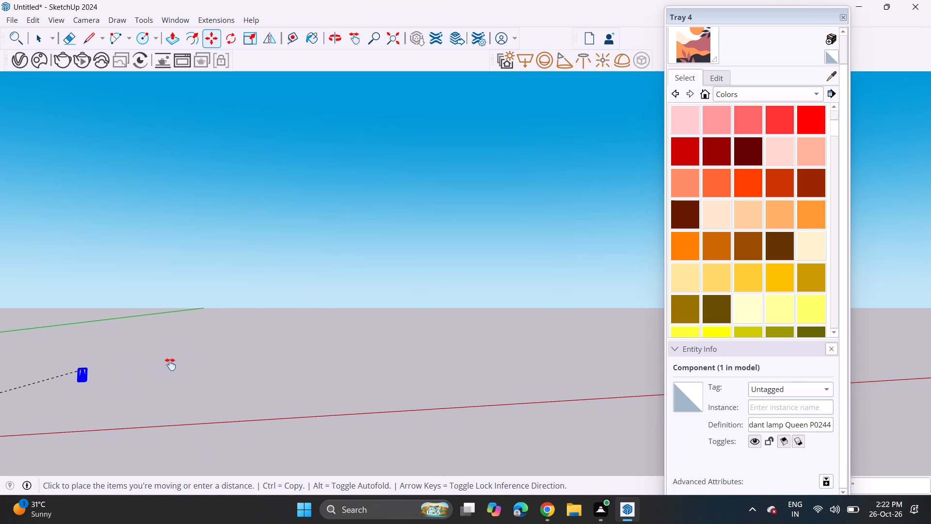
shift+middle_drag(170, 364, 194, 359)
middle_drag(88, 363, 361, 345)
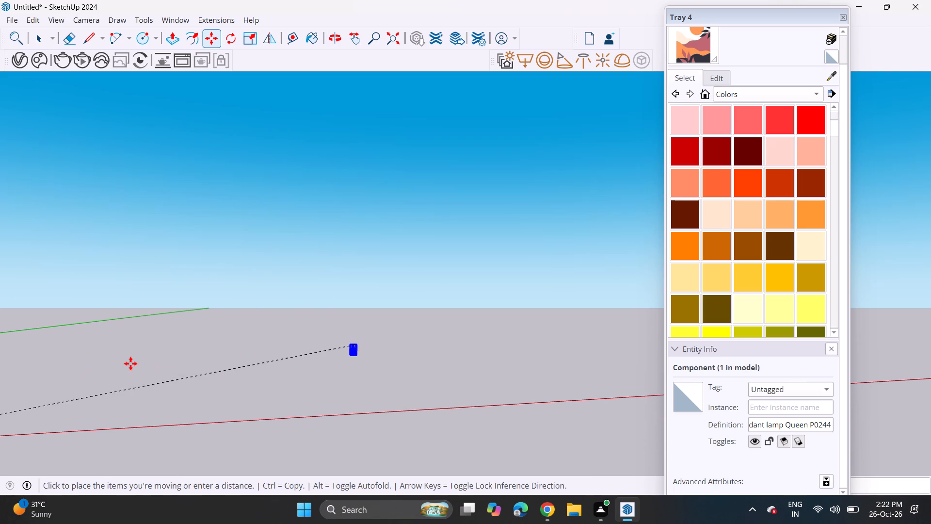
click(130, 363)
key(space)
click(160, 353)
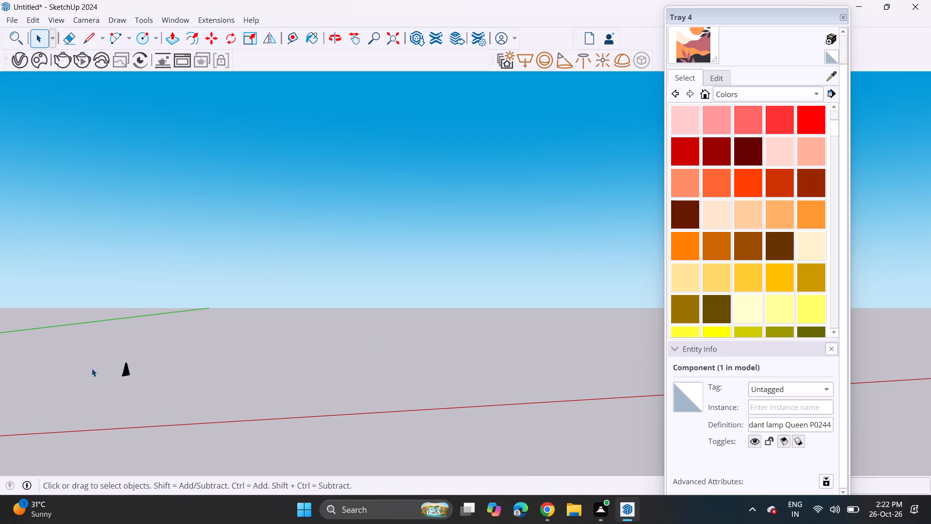
Select the pendant lamp and move it by its top corner to the slab's underside, at the circular recess holding the ceiling light.
shift+middle_drag(90, 368, 276, 327)
scroll(147, 348, down, 6)
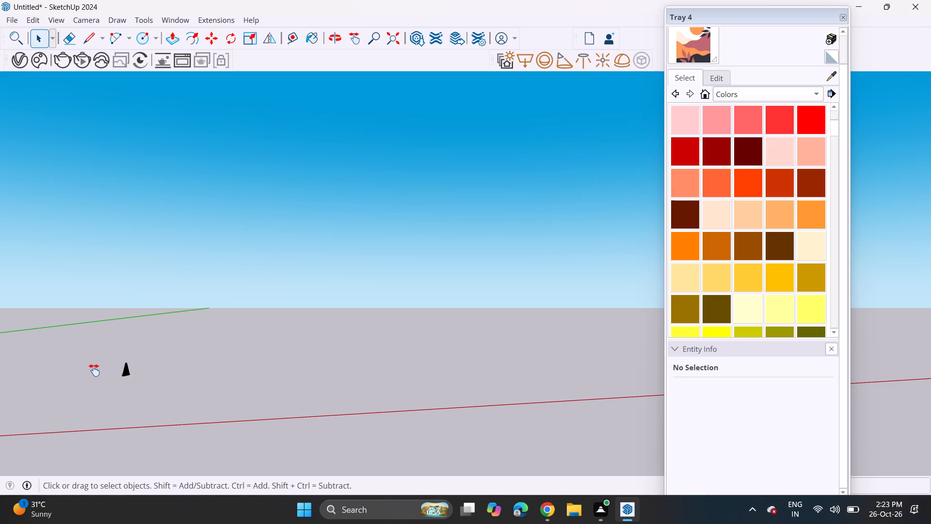
scroll(80, 362, down, 3)
scroll(80, 366, up, 1)
scroll(78, 370, down, 5)
ctrl+scroll(225, 330, down, 2)
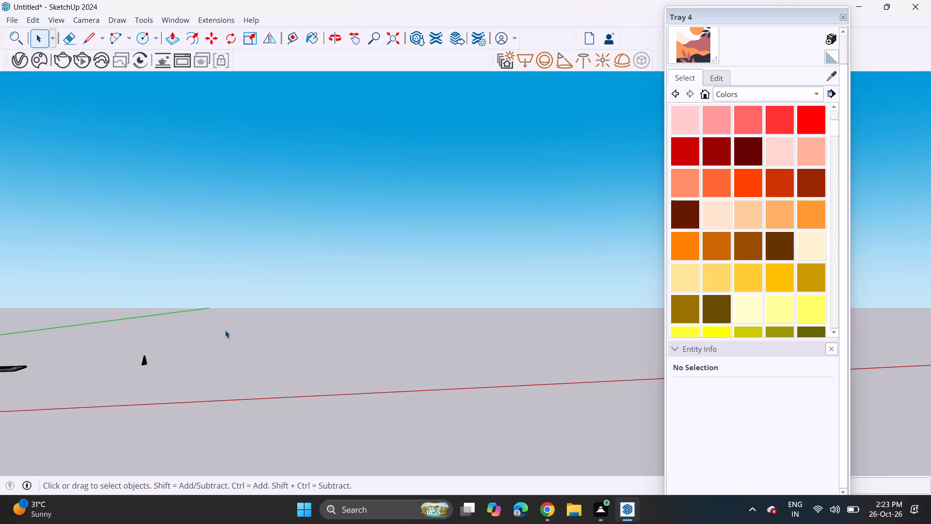
scroll(119, 354, up, 5)
scroll(163, 355, up, 1)
scroll(163, 355, down, 1)
scroll(163, 355, up, 12)
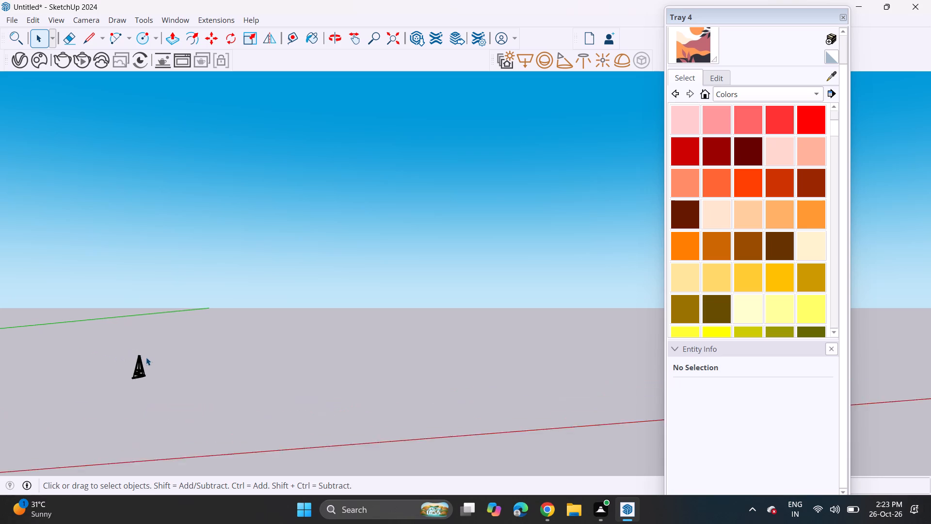
scroll(145, 358, up, 6)
scroll(106, 396, down, 4)
click(87, 435)
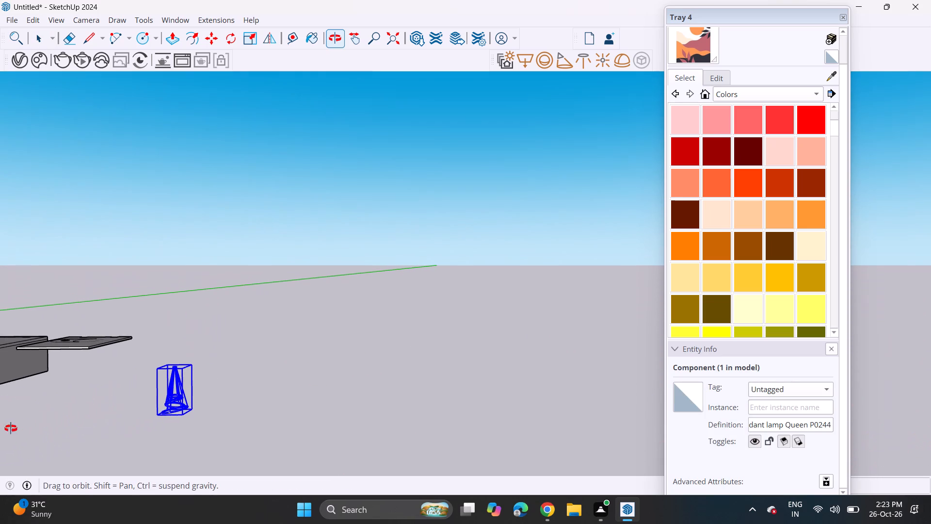
shift+middle_drag(48, 404, 187, 373)
scroll(187, 373, down, 2)
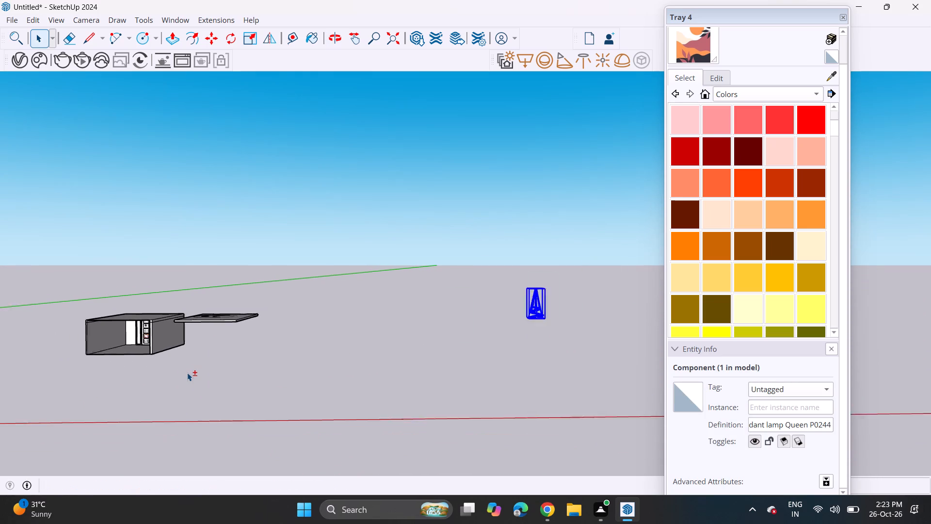
scroll(187, 373, down, 1)
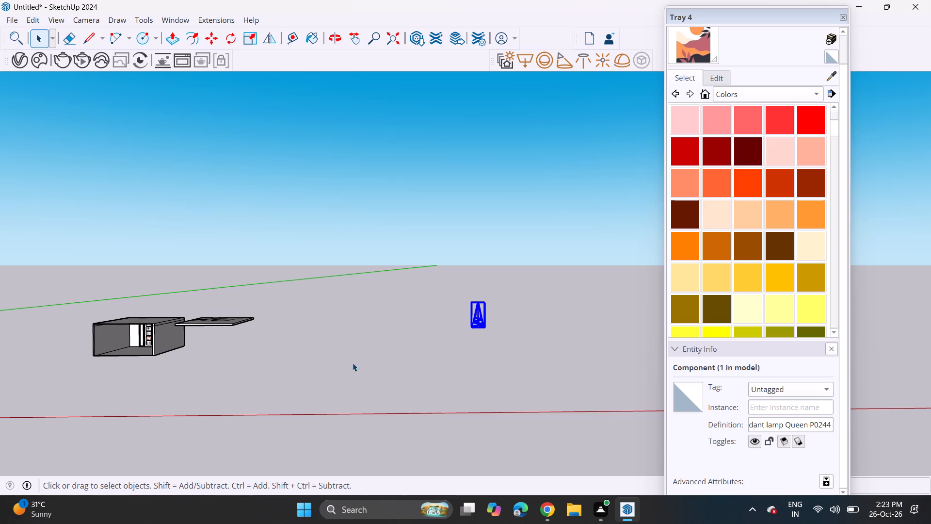
scroll(364, 362, up, 3)
click(215, 33)
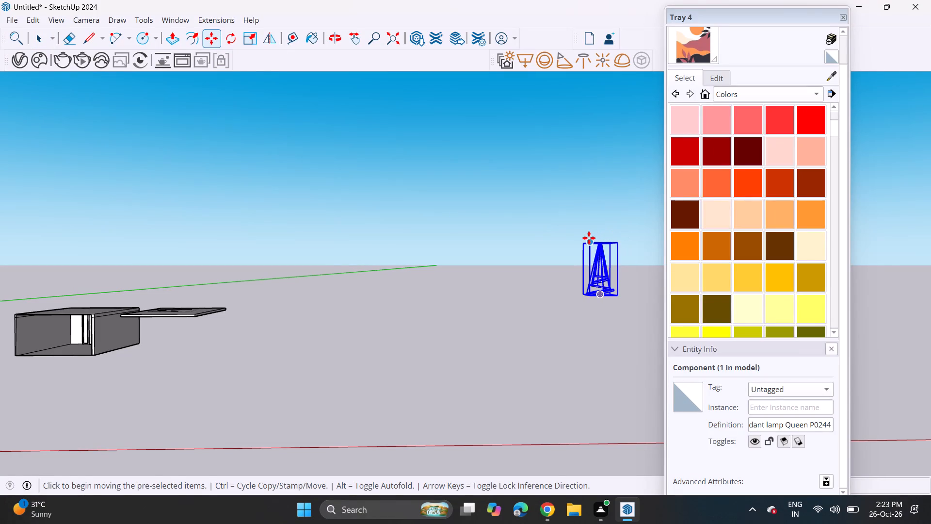
click(589, 238)
middle_drag(104, 280, 254, 241)
scroll(217, 254, up, 3)
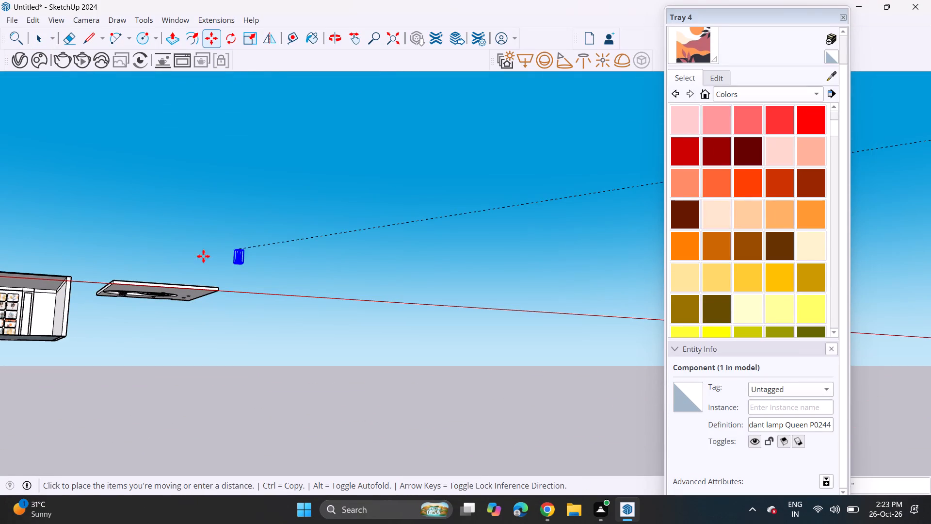
scroll(203, 256, up, 2)
scroll(142, 293, up, 18)
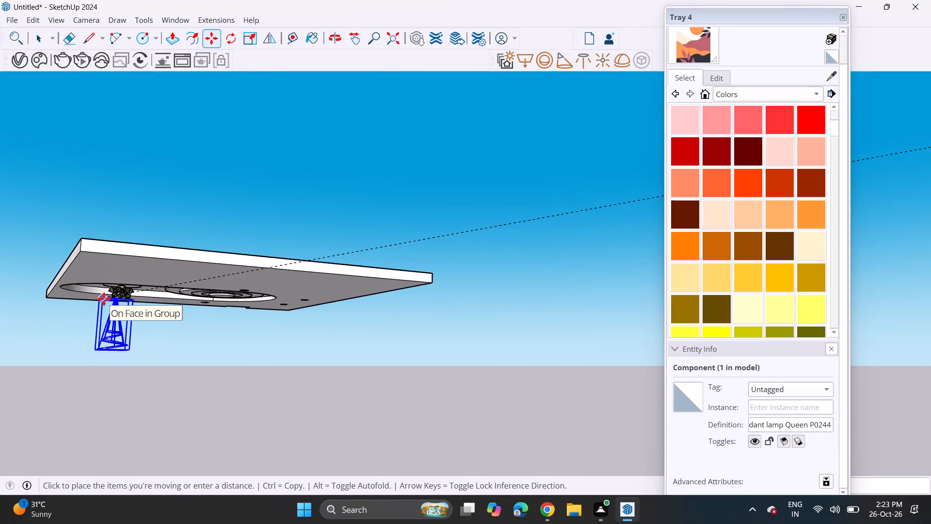
scroll(104, 299, up, 11)
scroll(104, 299, down, 1)
scroll(104, 299, up, 4)
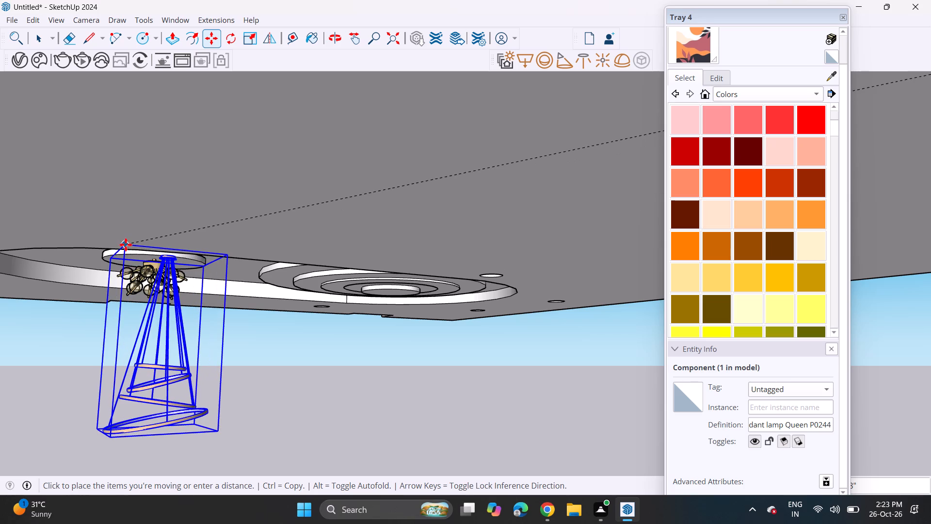
click(126, 245)
Move the pendant lamp by a point on its body toward the ceiling light.
middle_drag(240, 276, 0, 253)
scroll(179, 368, up, 5)
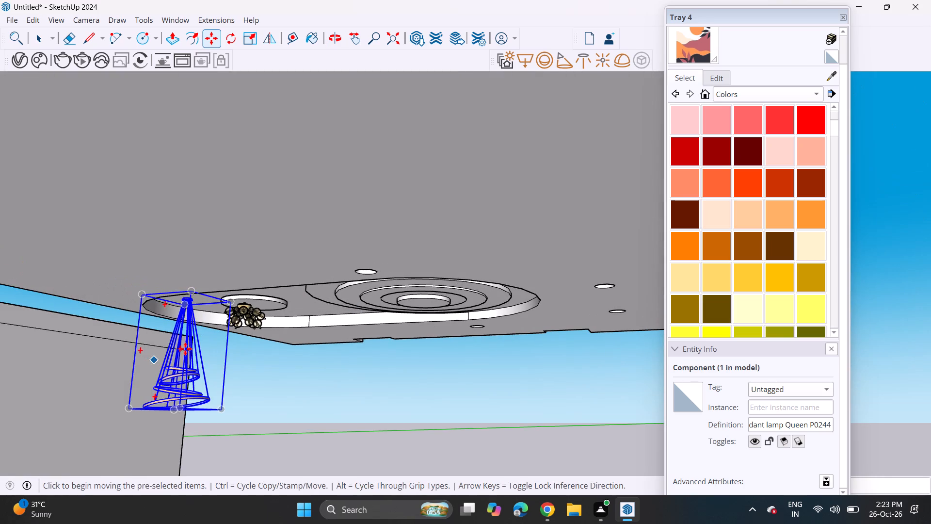
scroll(185, 349, up, 4)
click(177, 339)
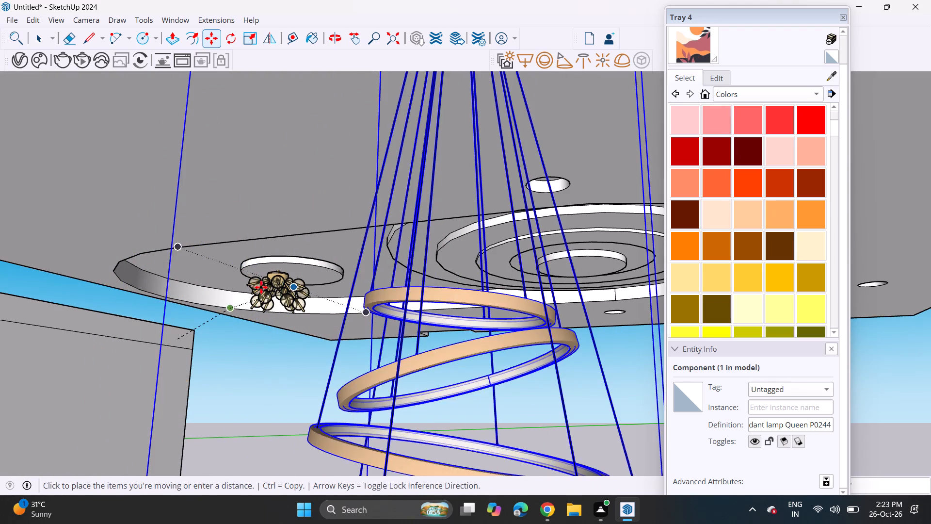
click(226, 328)
Move the pendant lamp by one of its rings back to the slab's recessed edge between the ceiling light and the concentric rings.
middle_drag(282, 318, 481, 317)
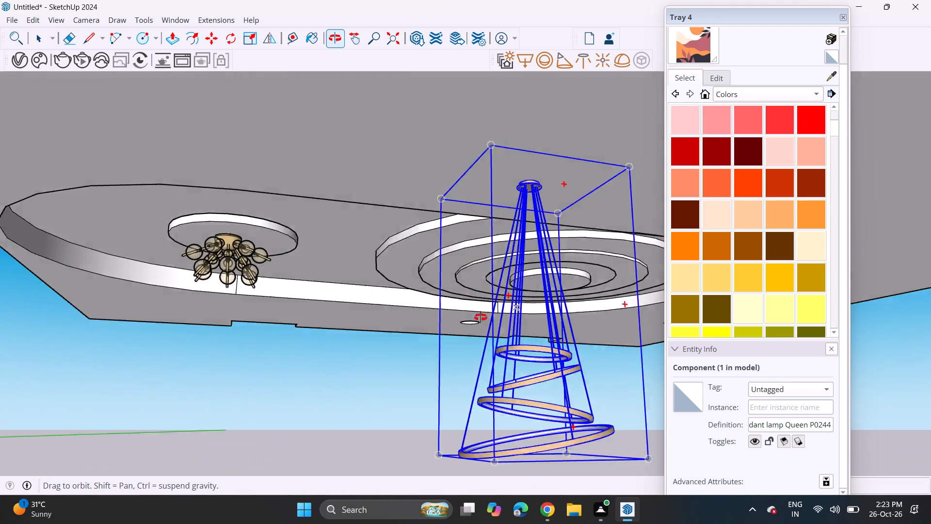
middle_drag(481, 317, 589, 316)
middle_drag(419, 308, 327, 305)
scroll(330, 306, down, 3)
middle_drag(347, 316, 421, 307)
scroll(580, 292, up, 3)
click(470, 380)
click(469, 380)
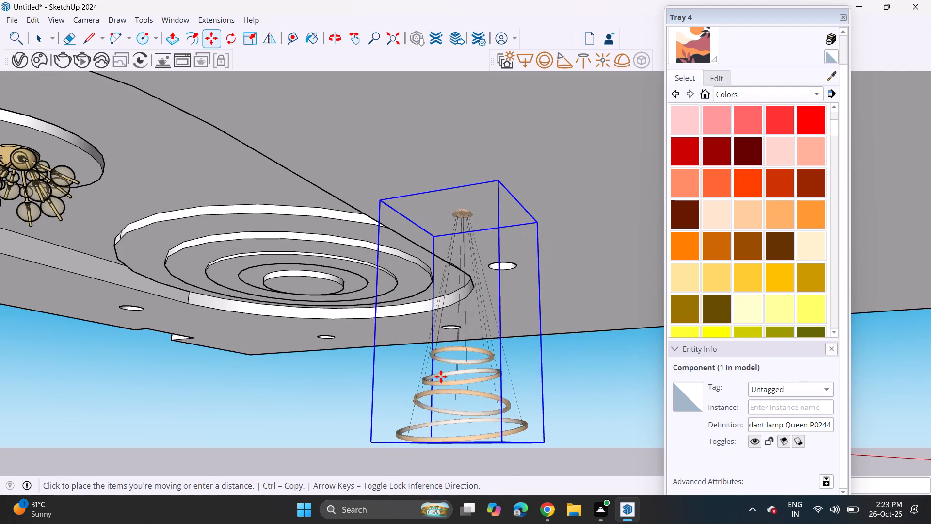
click(142, 289)
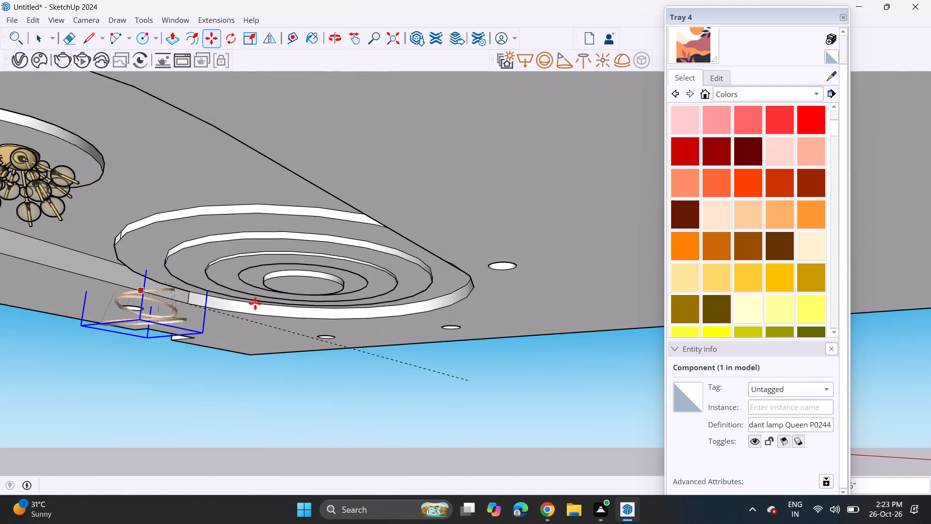
Lower the pendant lamp by its top corner so its canopy comes out beneath the slab.
middle_drag(256, 304, 186, 298)
scroll(186, 300, up, 1)
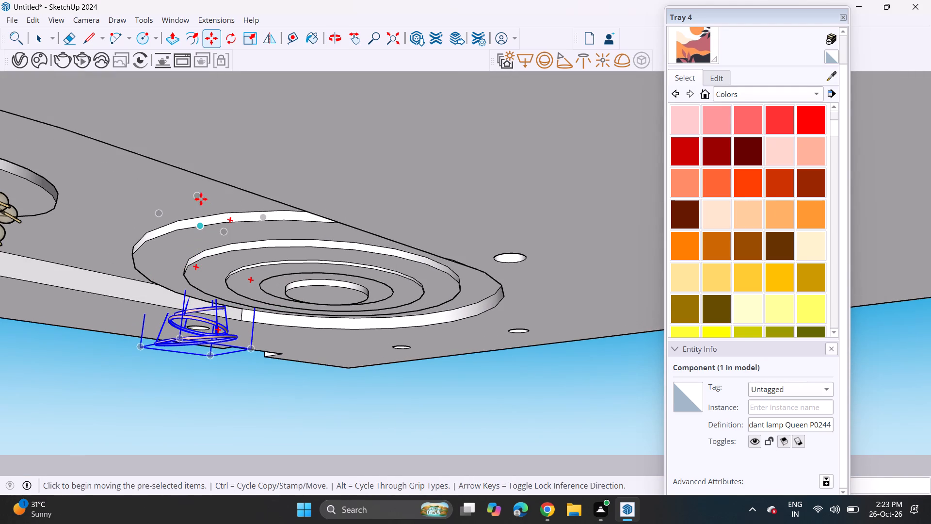
click(201, 199)
click(202, 228)
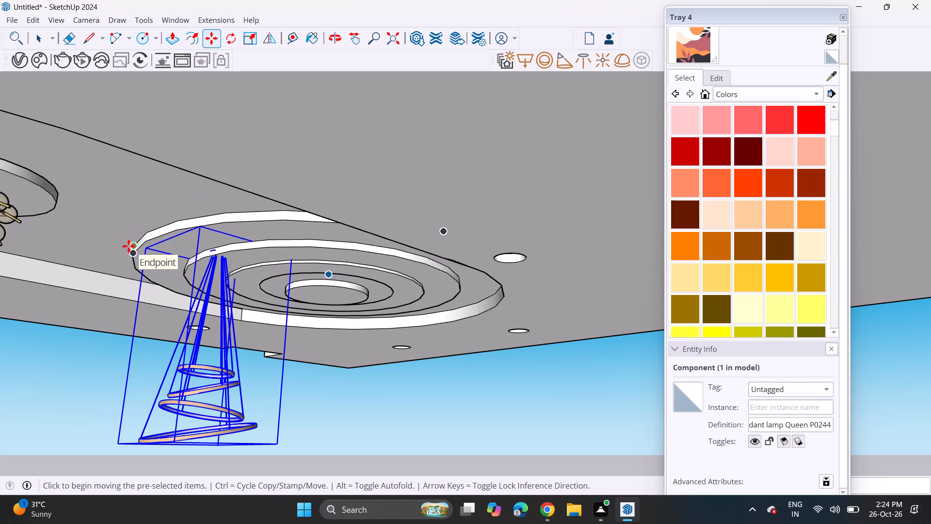
Move the pendant lamp by its canopy along the red axis to the ceiling light's base in the small circular recess.
click(218, 260)
middle_drag(129, 289, 175, 292)
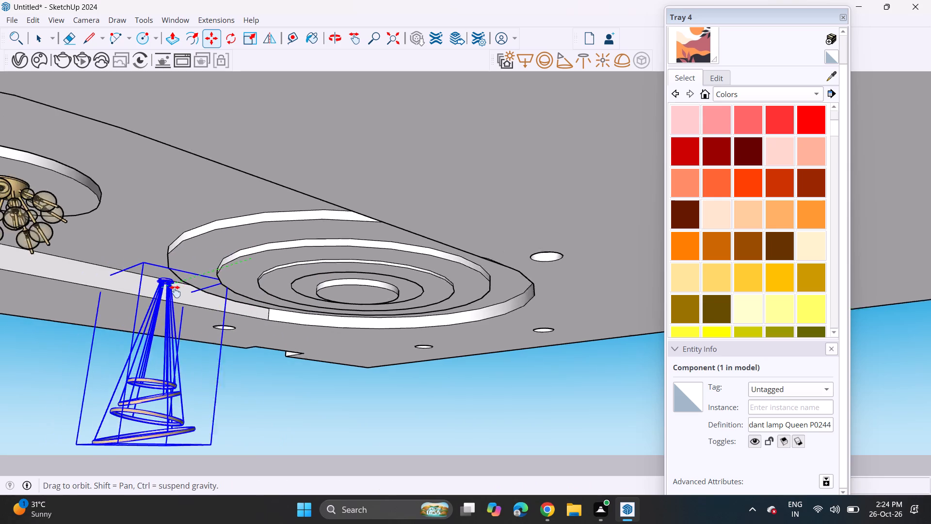
middle_drag(175, 292, 267, 308)
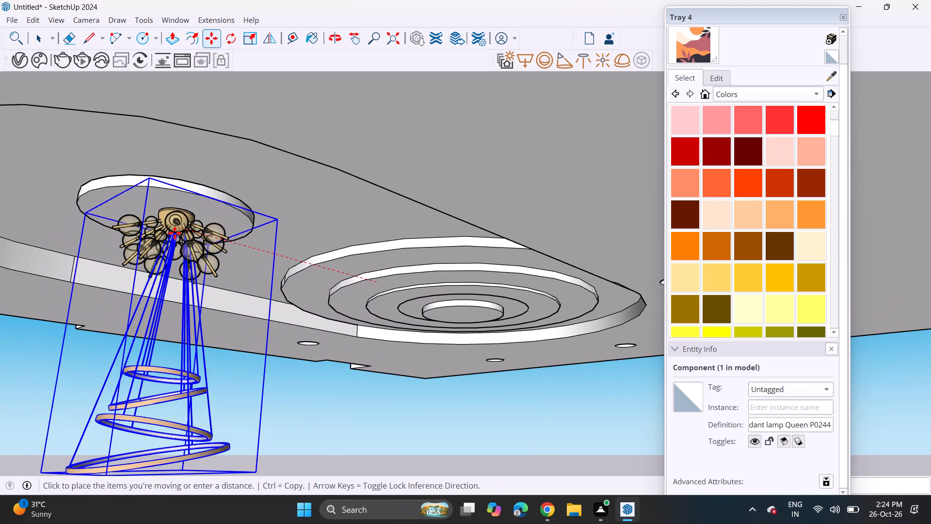
click(175, 233)
middle_drag(232, 274, 88, 289)
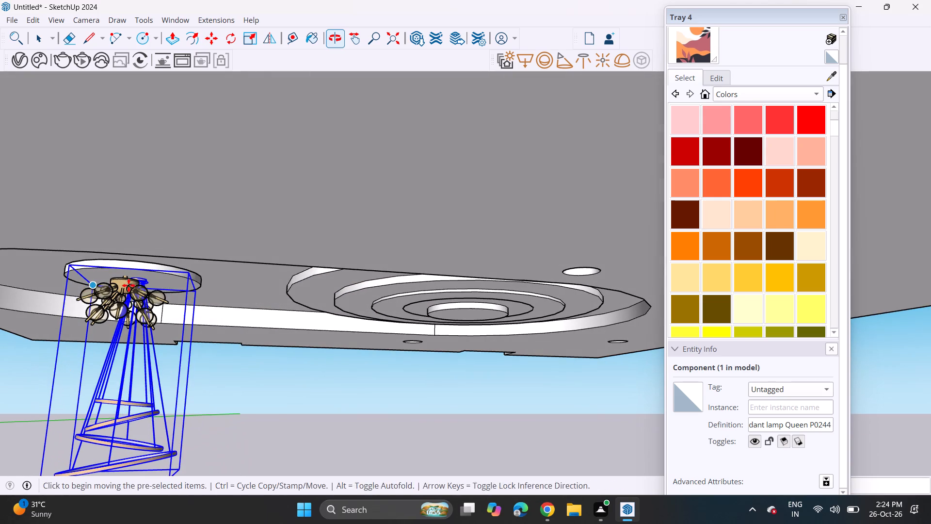
Delete the Sputnic ceiling light from the small circular recess, keeping the pendant lamp.
key(space)
key(space)
click(132, 298)
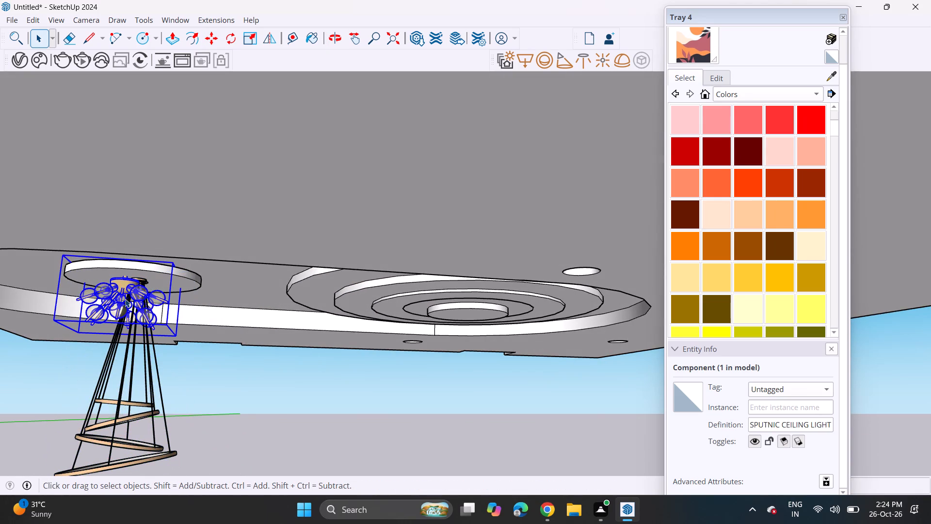
key(Delete)
Shift the pendant lamp slightly by its canopy within the slab's small circular recess.
middle_drag(181, 336, 121, 338)
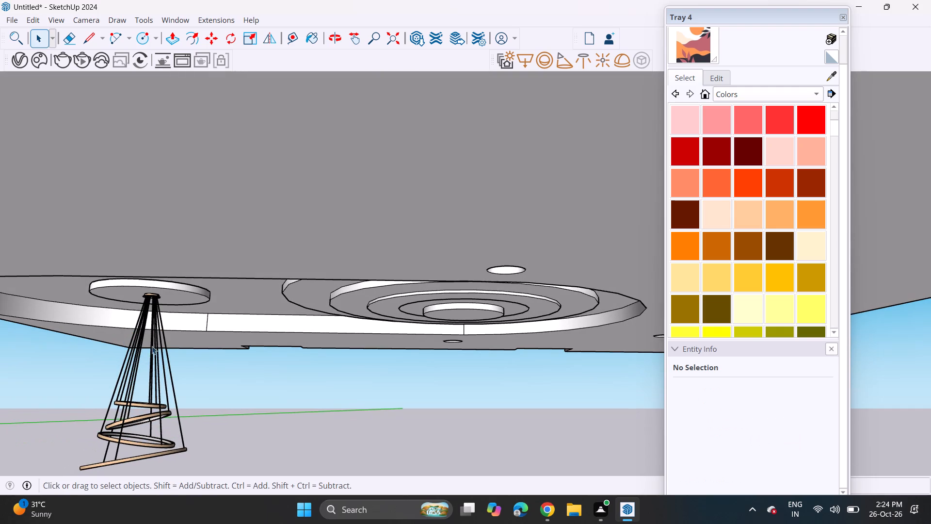
click(156, 352)
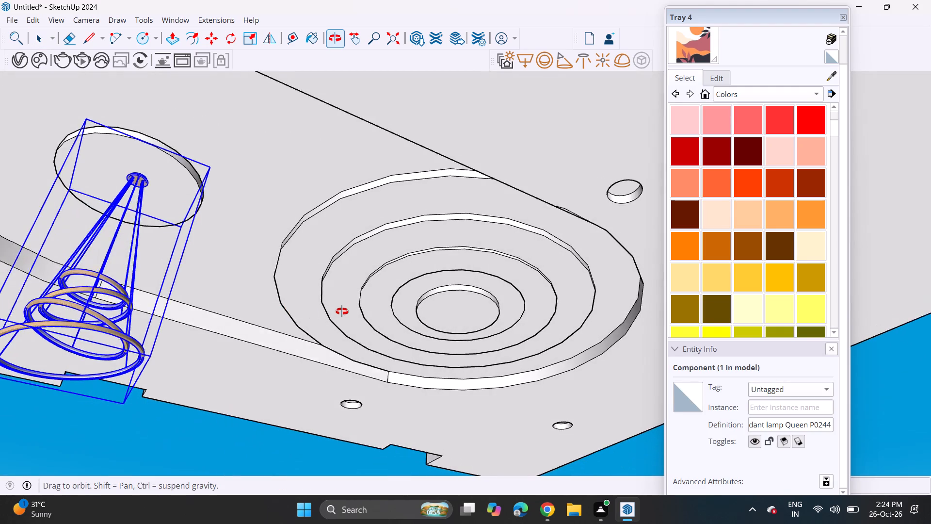
click(207, 38)
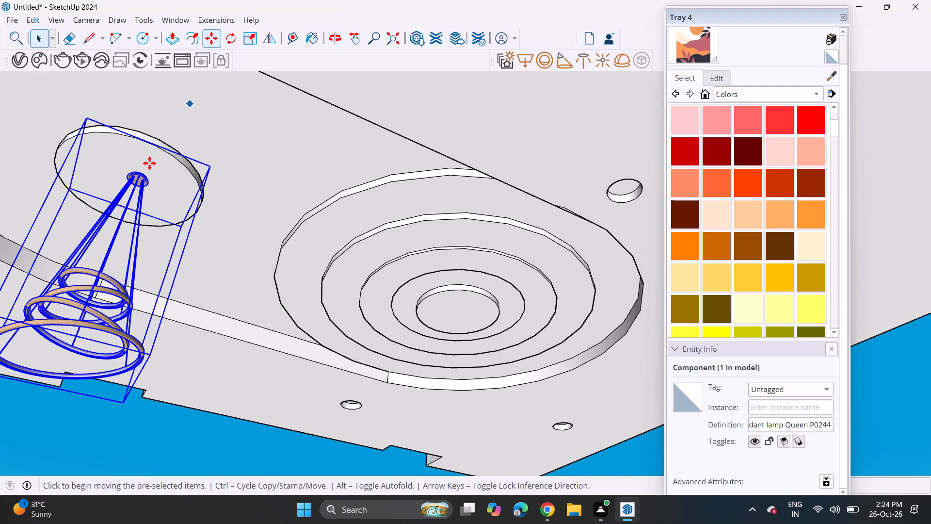
click(137, 182)
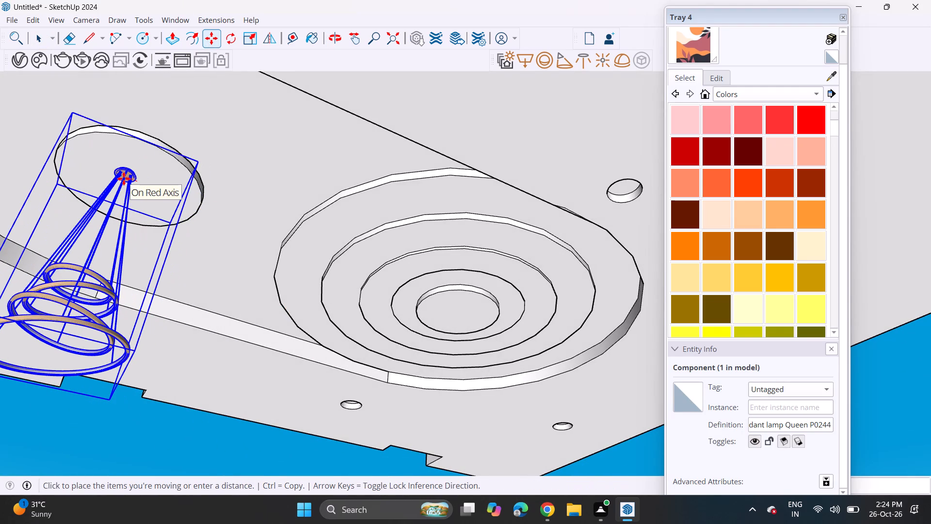
click(121, 187)
Shorten the pendant lamp by scaling its height upward from the bottom centre, so it hangs closer to the slab.
middle_drag(177, 221, 166, 223)
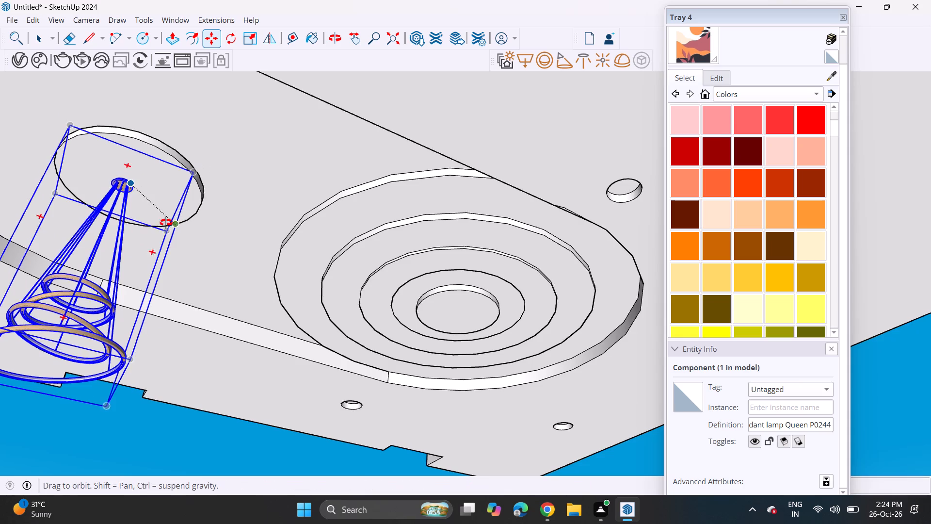
middle_drag(166, 223, 63, 271)
middle_drag(208, 238, 156, 378)
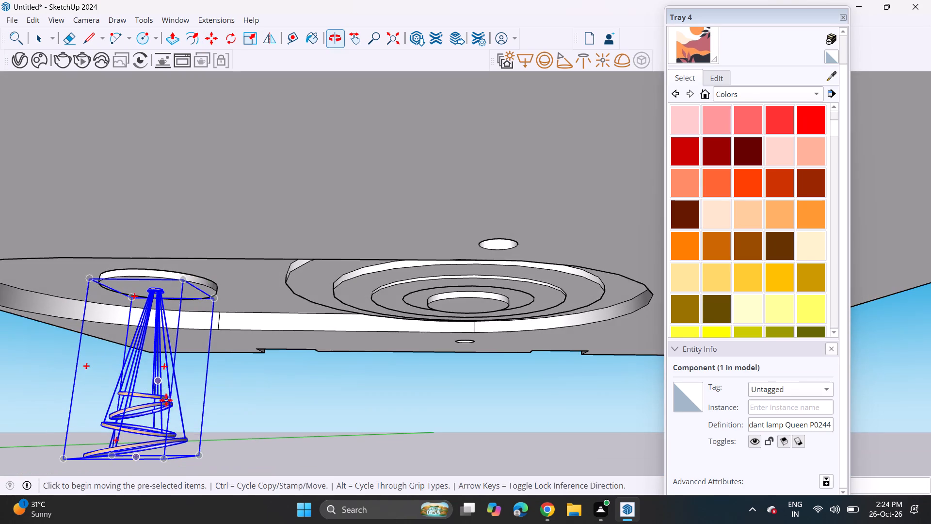
middle_drag(215, 259, 206, 337)
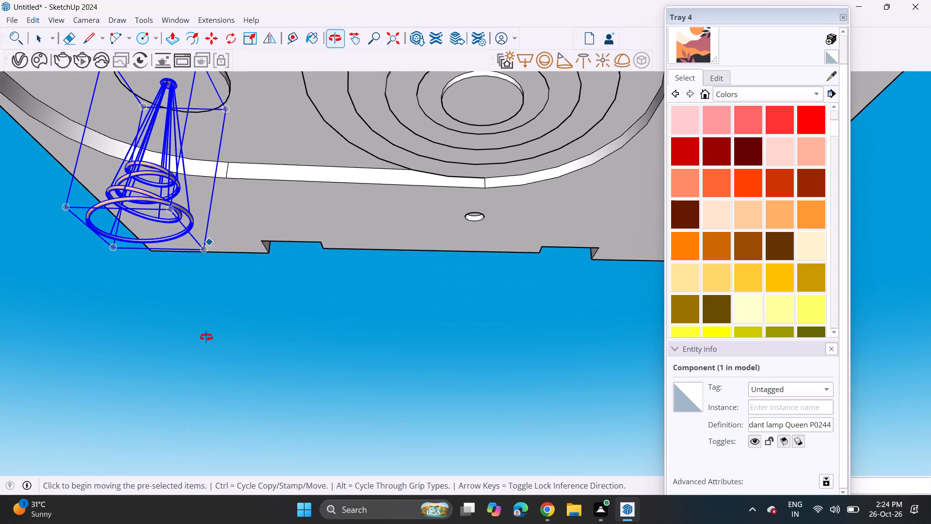
middle_drag(206, 337, 205, 338)
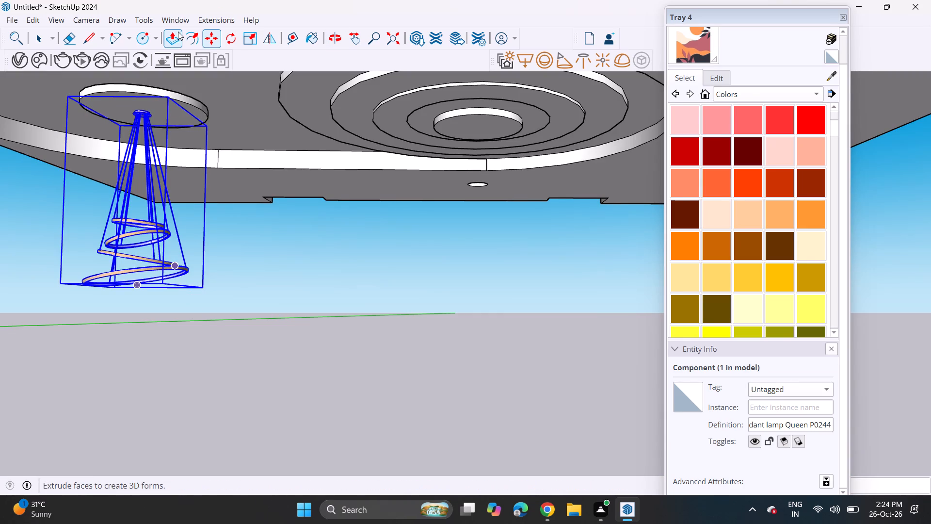
click(252, 33)
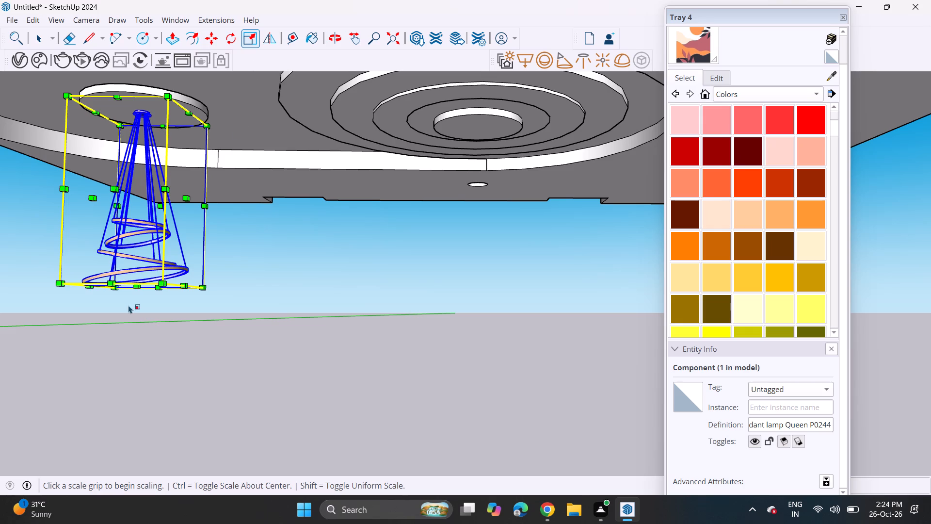
click(134, 289)
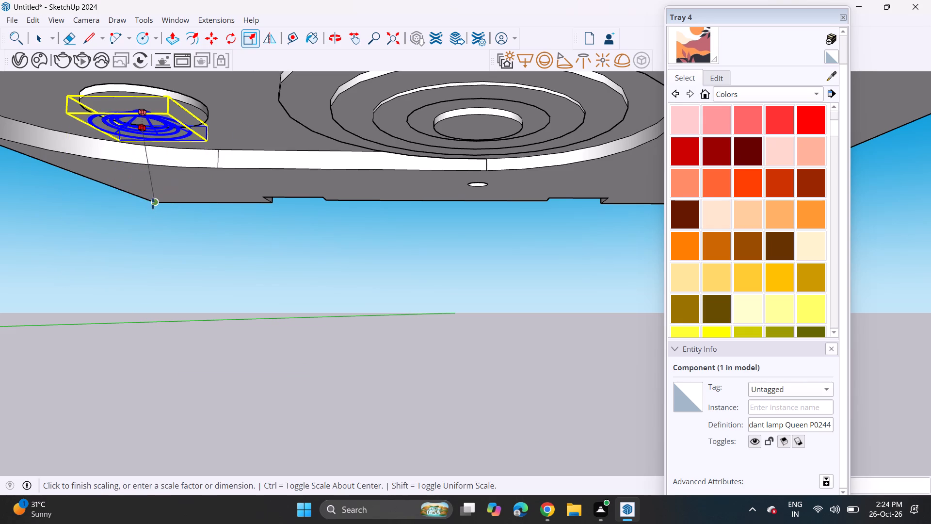
click(153, 213)
key(space)
click(250, 249)
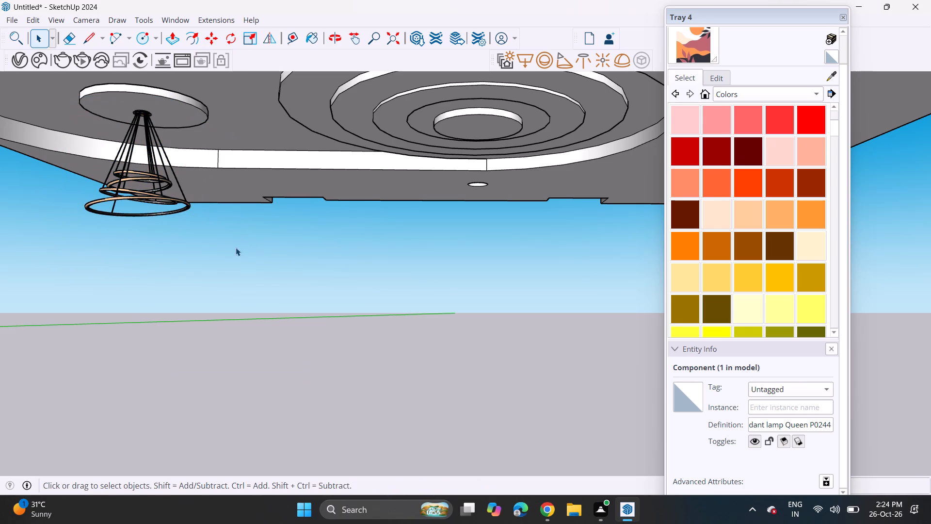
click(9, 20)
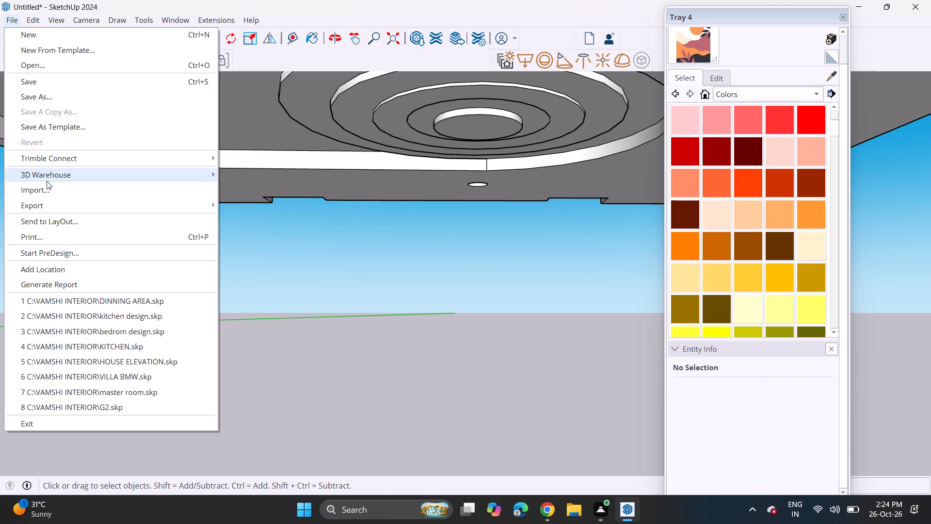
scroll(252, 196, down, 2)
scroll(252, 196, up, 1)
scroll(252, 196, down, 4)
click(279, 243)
Group the whole ceiling slab together with its recesses and the pendant lamp.
scroll(282, 213, down, 3)
scroll(282, 213, up, 1)
scroll(282, 213, down, 6)
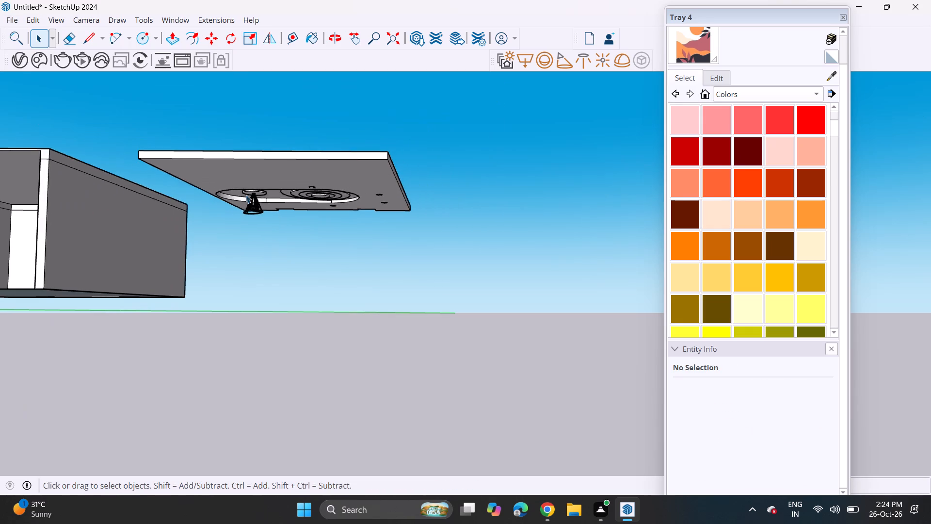
middle_drag(247, 185, 309, 176)
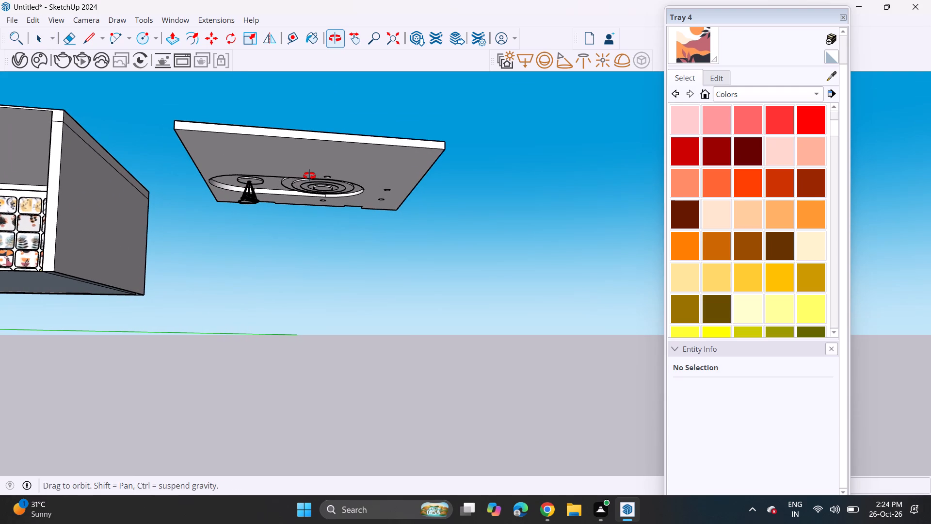
middle_drag(309, 176, 306, 175)
scroll(403, 204, up, 2)
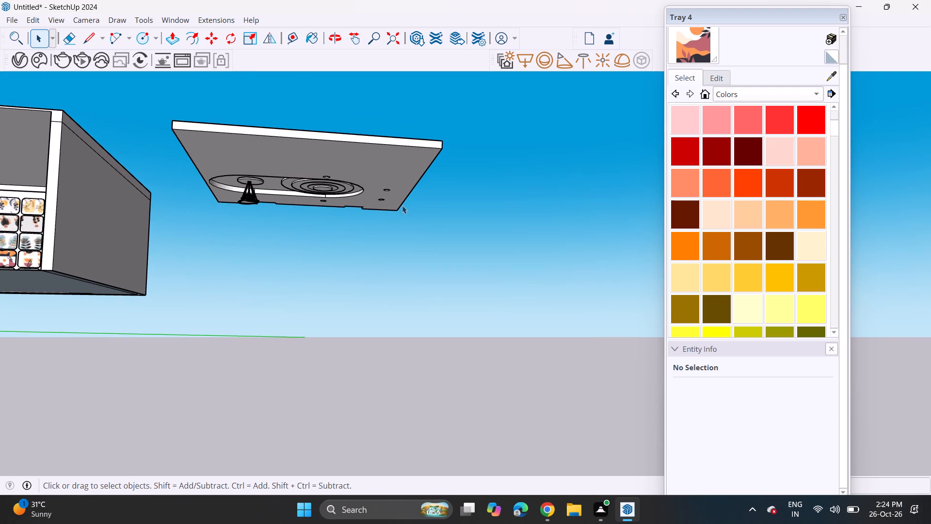
scroll(402, 205, up, 18)
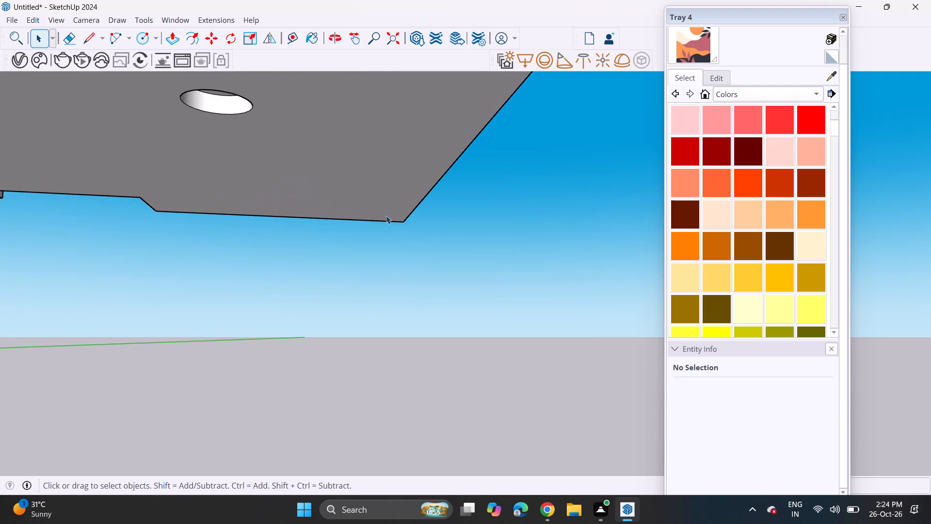
scroll(386, 215, up, 1)
scroll(386, 215, down, 8)
scroll(369, 210, up, 1)
scroll(369, 210, down, 6)
scroll(369, 210, up, 1)
scroll(369, 210, down, 2)
scroll(369, 210, up, 1)
scroll(369, 210, down, 13)
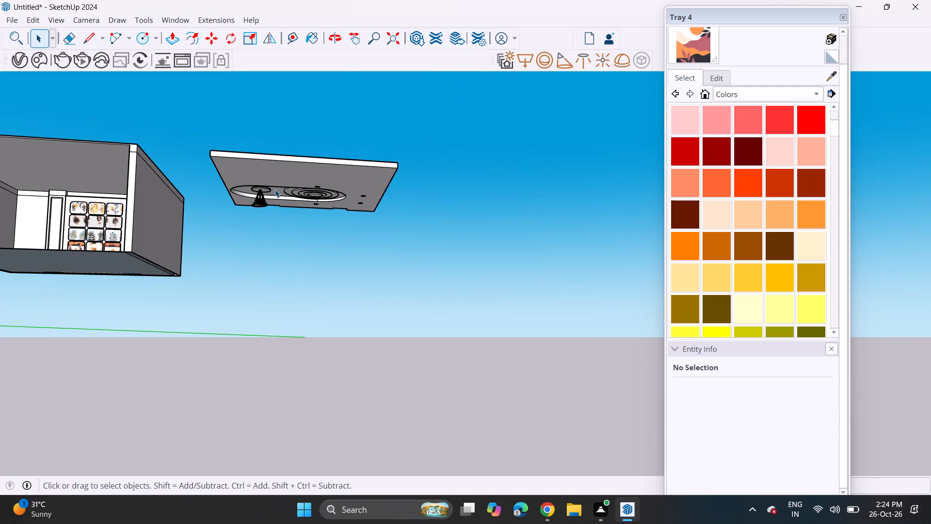
drag(192, 117, 408, 220)
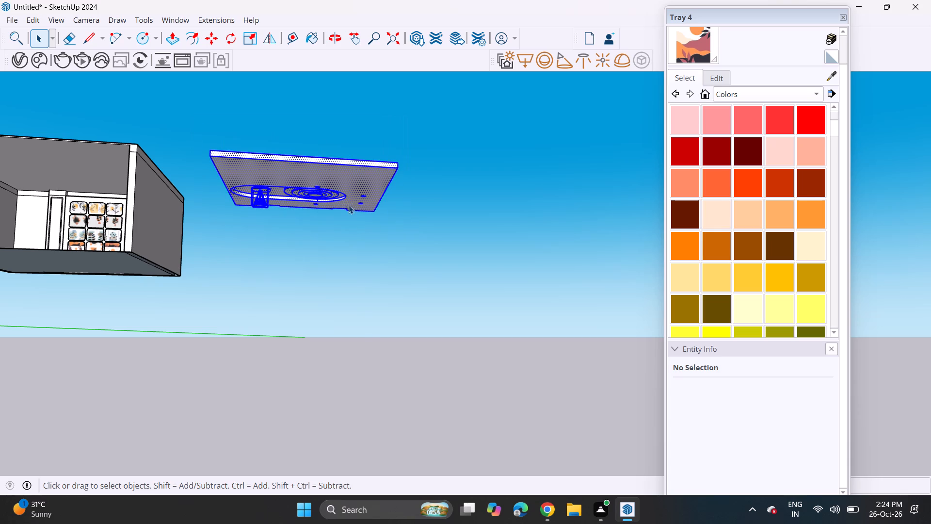
right_click(341, 195)
click(381, 320)
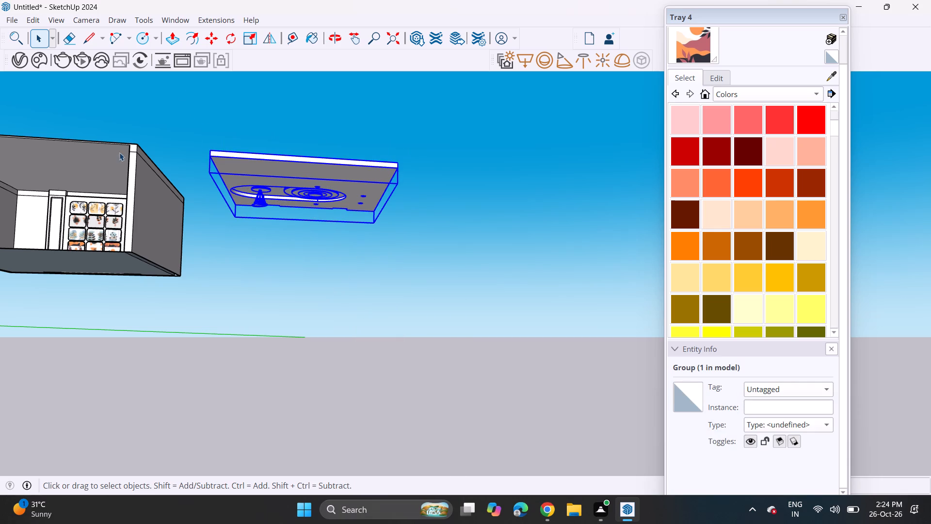
Move the ceiling group by its upper front corner to the matching upper front corner of the room.
click(211, 34)
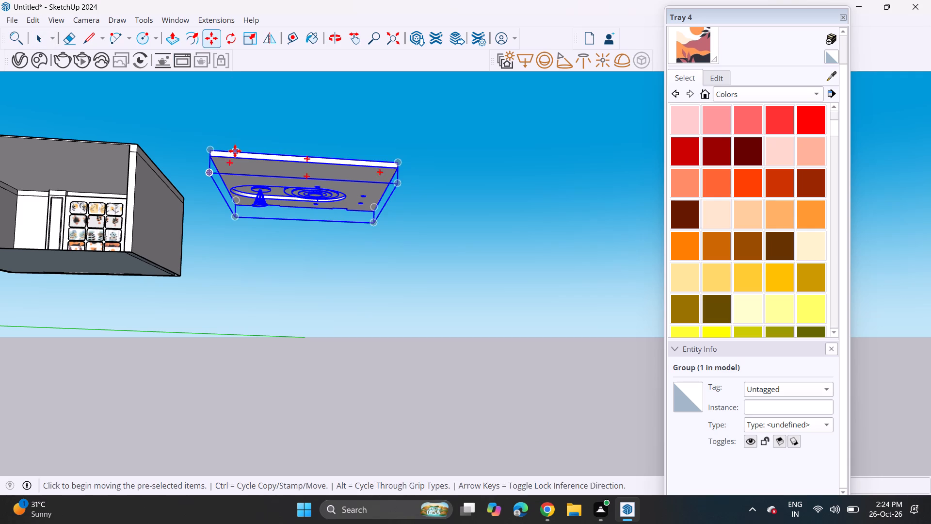
click(209, 148)
middle_drag(113, 155, 359, 201)
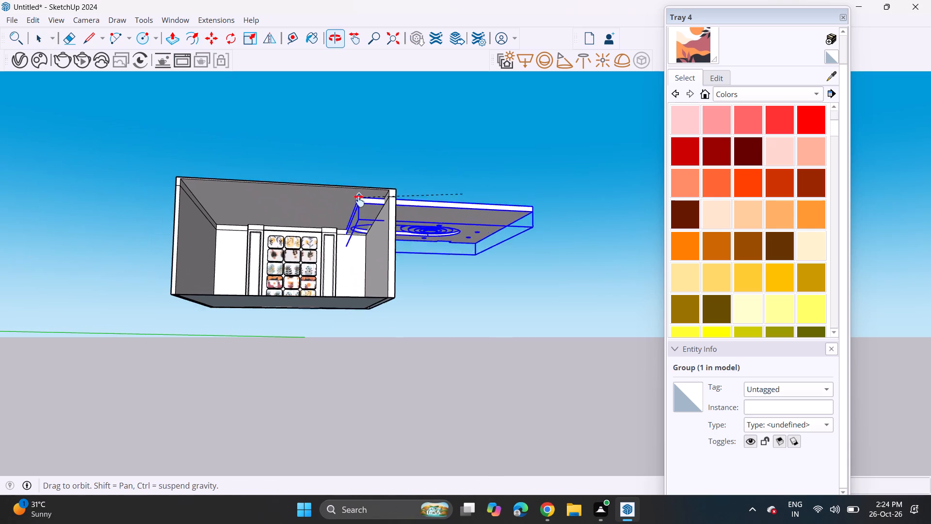
middle_drag(359, 201, 356, 206)
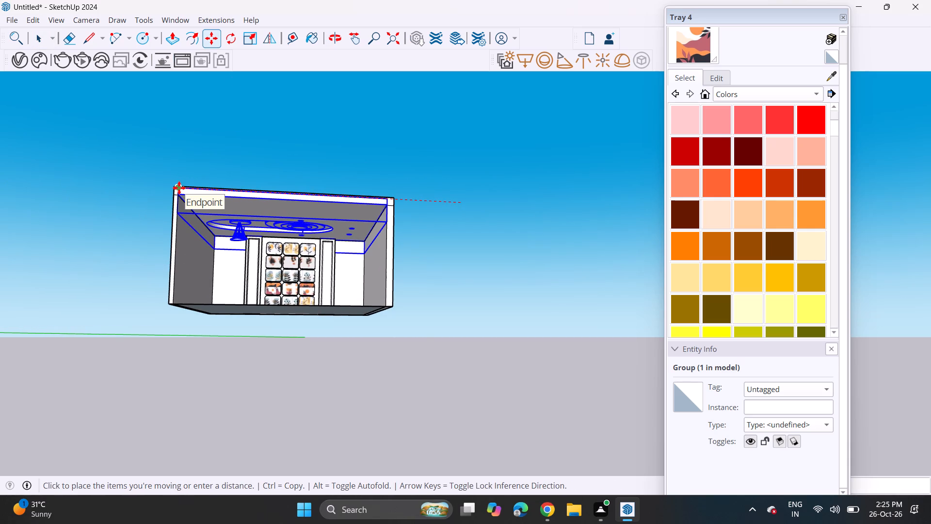
click(179, 188)
scroll(321, 216, up, 9)
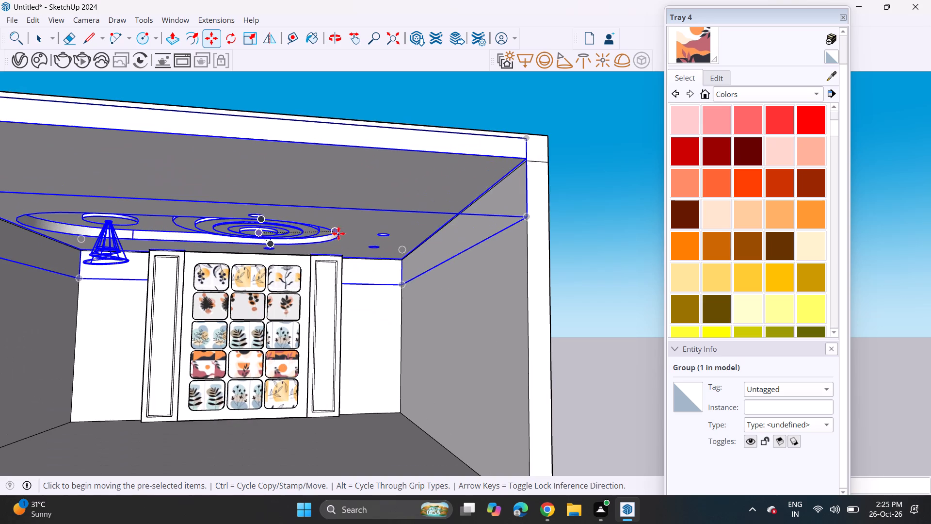
key(space)
click(558, 221)
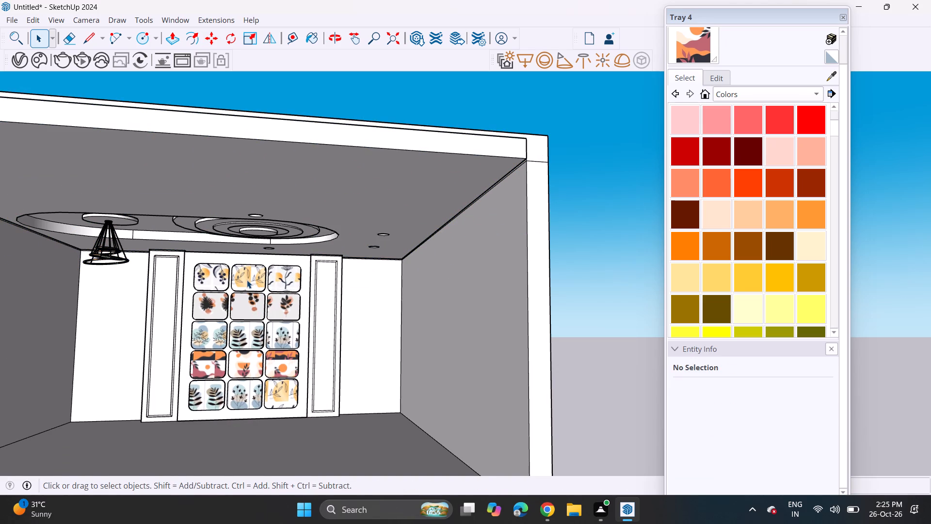
Examine the room's interior with the ceiling group and pendant lamp in place above the decorated back wall.
scroll(241, 272, down, 3)
shift+middle_drag(232, 277, 265, 235)
middle_drag(259, 246, 249, 282)
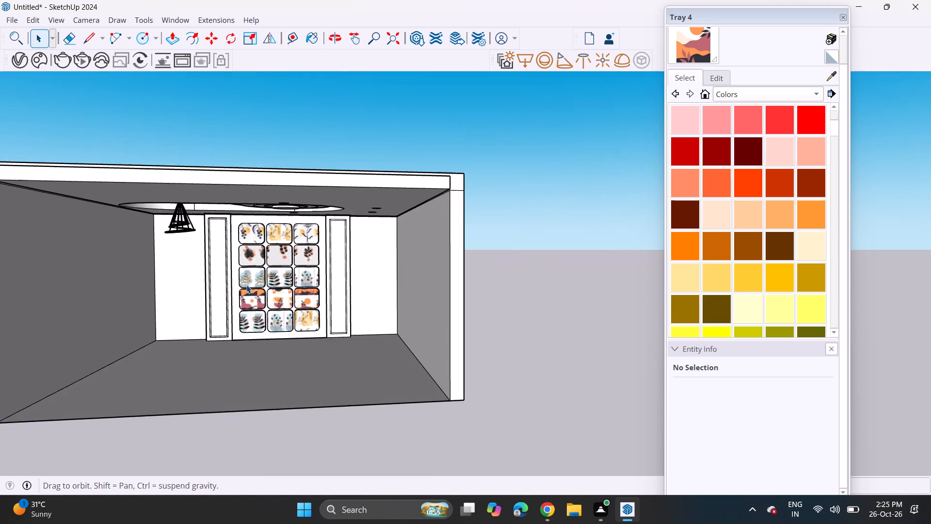
scroll(243, 290, up, 5)
middle_drag(253, 284, 269, 279)
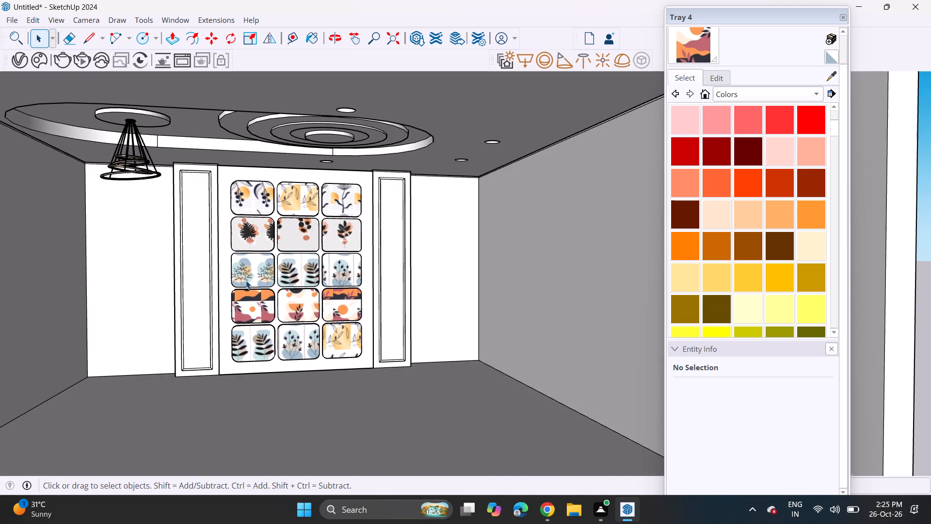
scroll(246, 280, down, 5)
middle_drag(188, 311, 284, 301)
scroll(272, 297, down, 3)
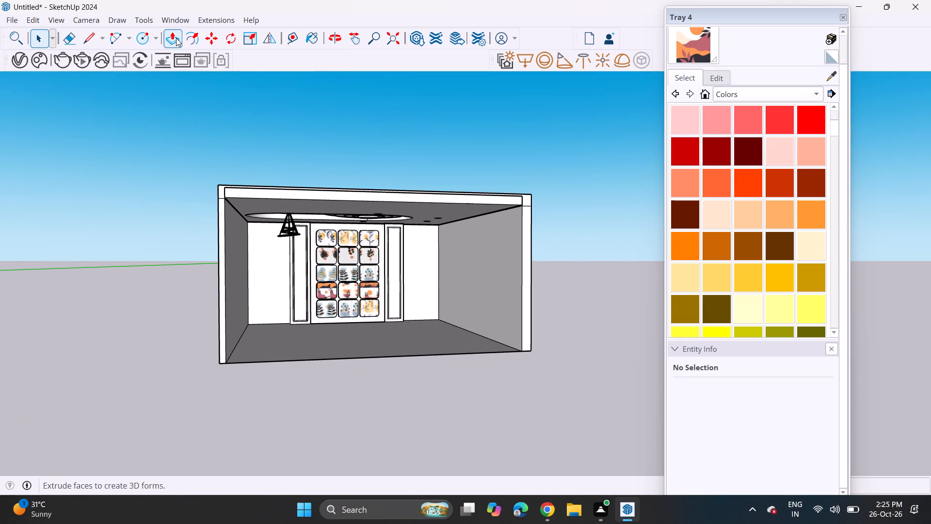
Push/Pull the outer face of the side wall nearest the pendant lamp outward, repeating the distance on the roof edge above.
click(176, 38)
middle_drag(221, 290, 265, 296)
click(247, 303)
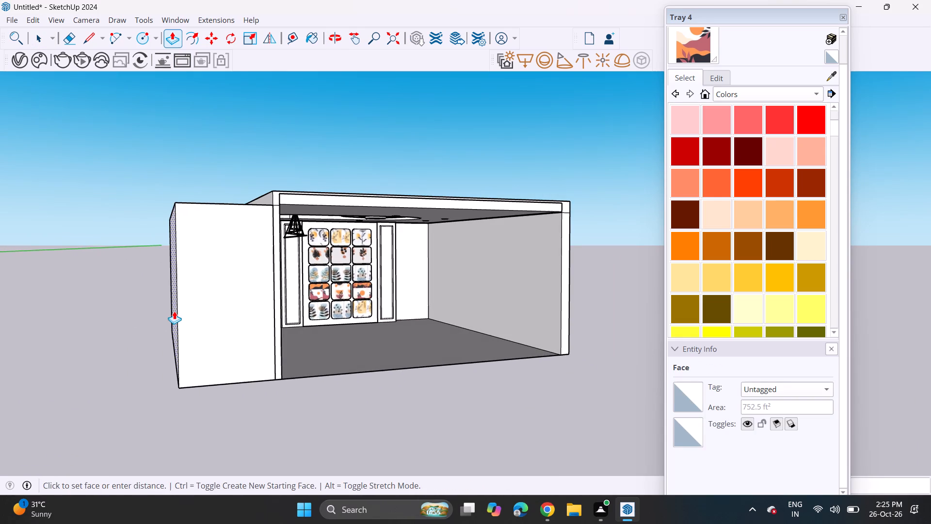
click(174, 311)
double_click(261, 197)
middle_drag(322, 241, 215, 245)
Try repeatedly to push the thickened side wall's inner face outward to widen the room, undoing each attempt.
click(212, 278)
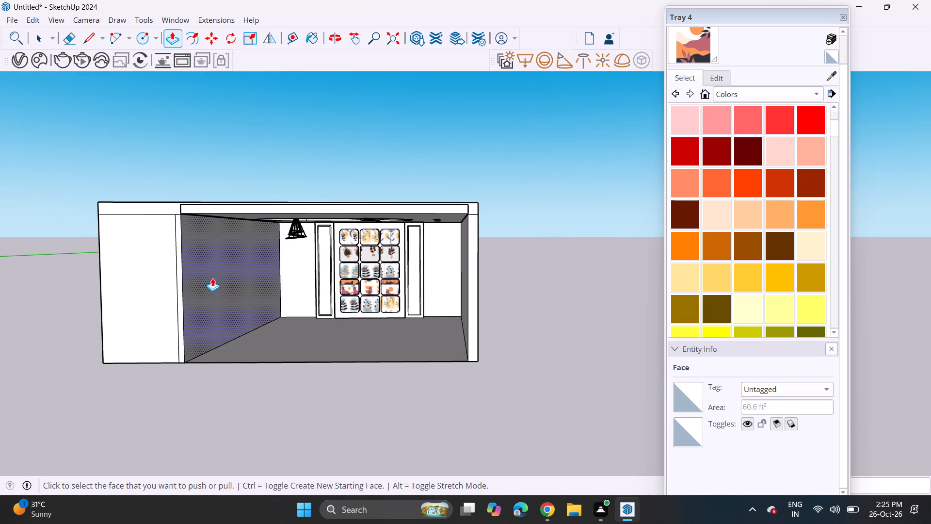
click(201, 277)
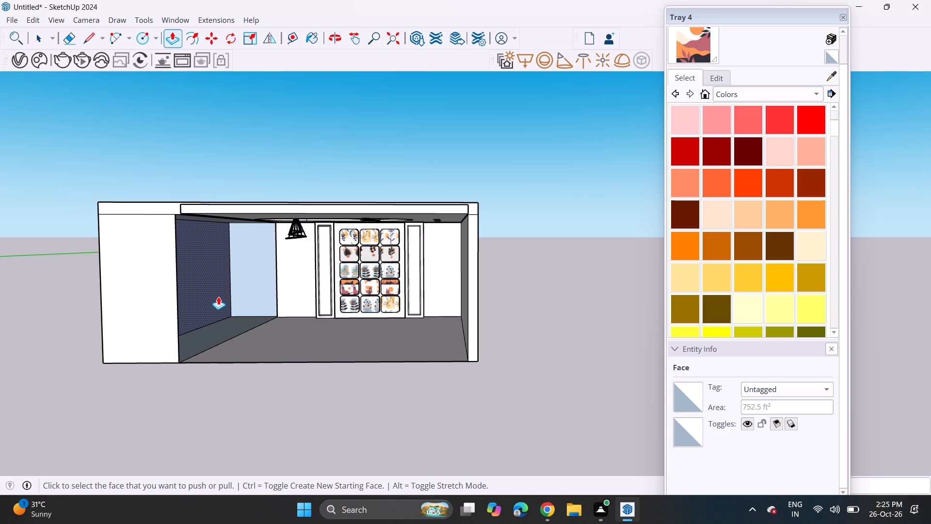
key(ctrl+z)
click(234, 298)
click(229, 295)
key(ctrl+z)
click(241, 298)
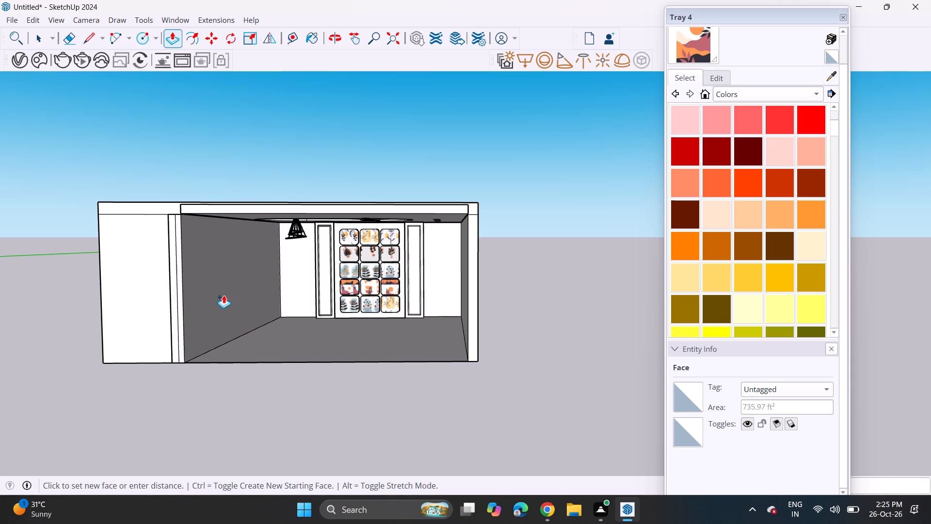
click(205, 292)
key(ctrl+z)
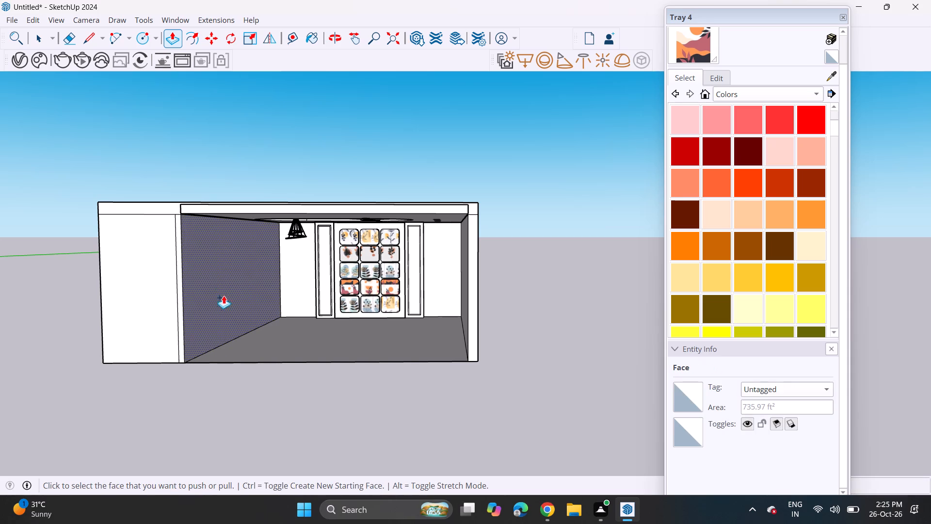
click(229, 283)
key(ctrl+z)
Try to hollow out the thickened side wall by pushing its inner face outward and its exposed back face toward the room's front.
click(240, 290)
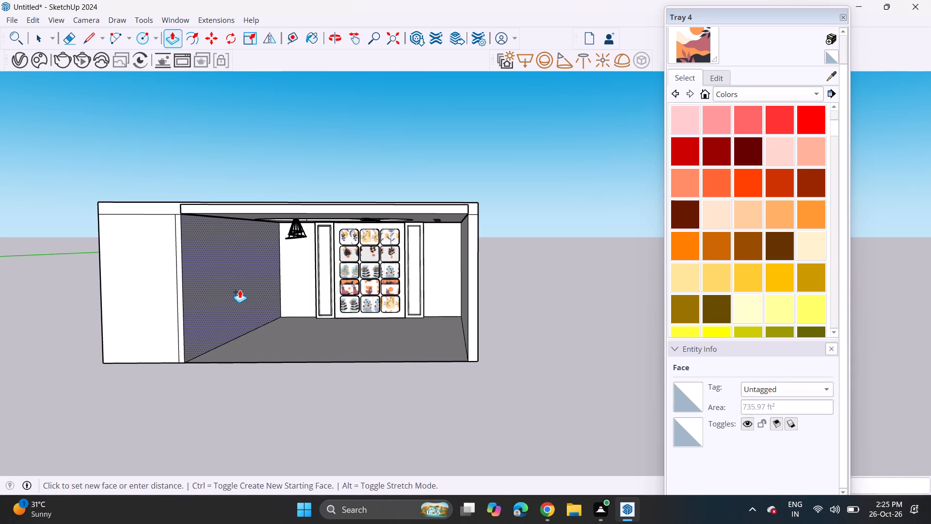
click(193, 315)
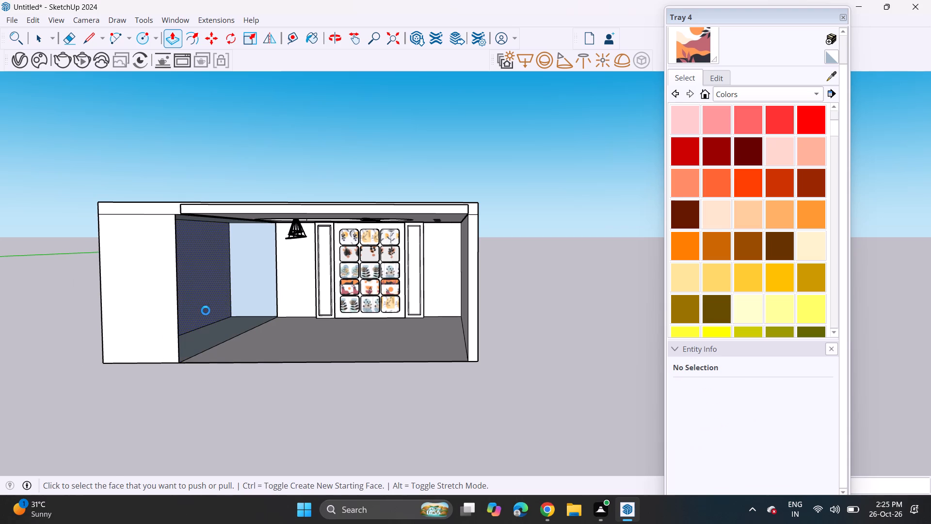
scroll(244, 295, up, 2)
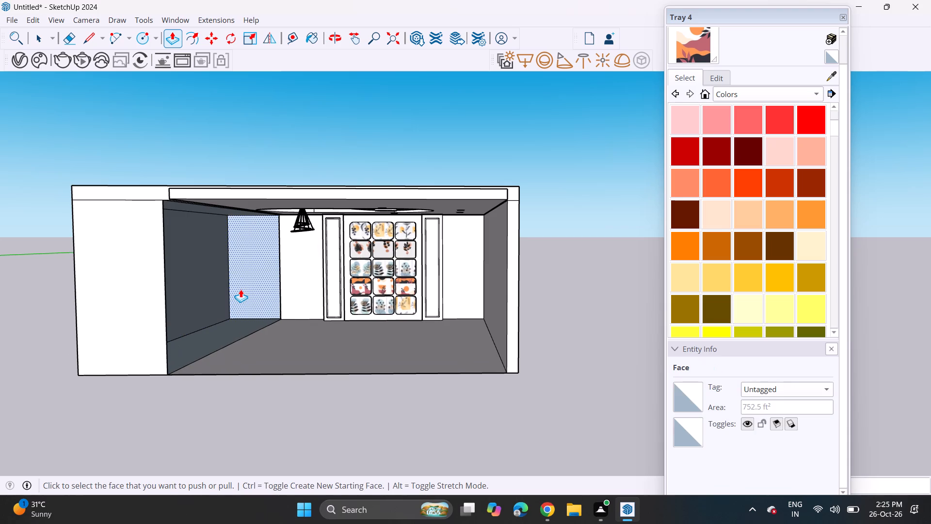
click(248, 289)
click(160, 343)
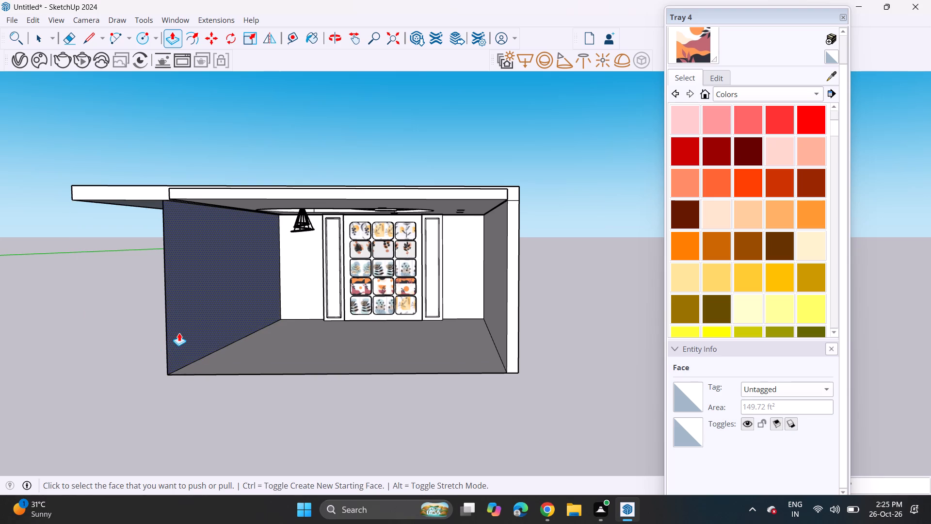
Push/Pull the remaining side wall face outward to the end of the overhanging roof.
middle_drag(197, 309, 278, 296)
click(259, 296)
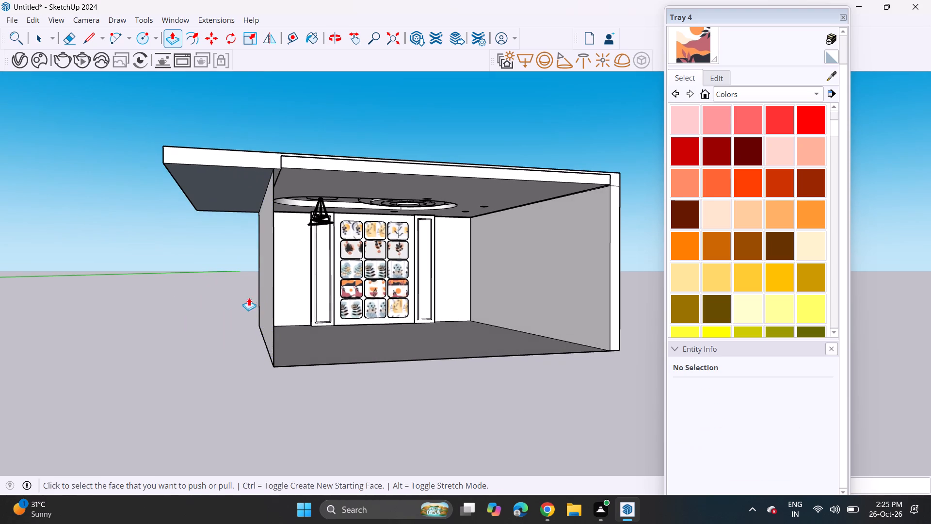
click(268, 311)
click(160, 158)
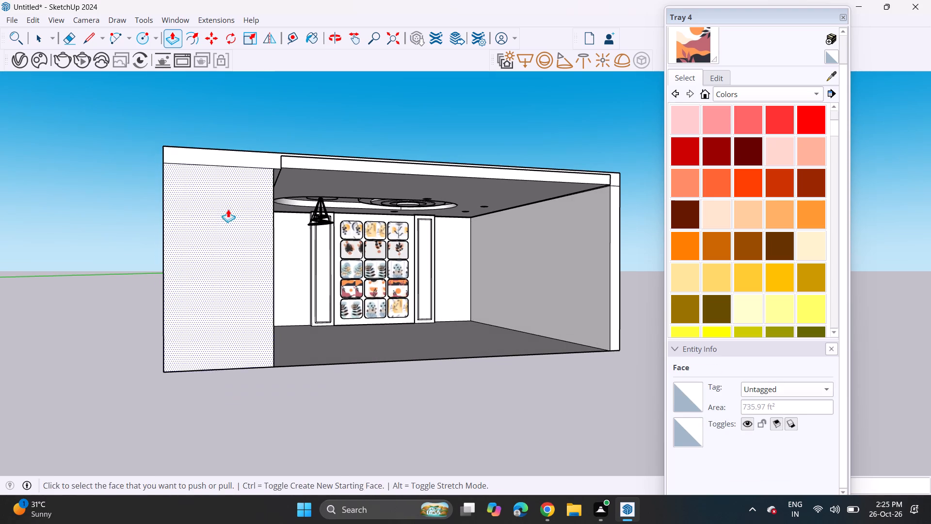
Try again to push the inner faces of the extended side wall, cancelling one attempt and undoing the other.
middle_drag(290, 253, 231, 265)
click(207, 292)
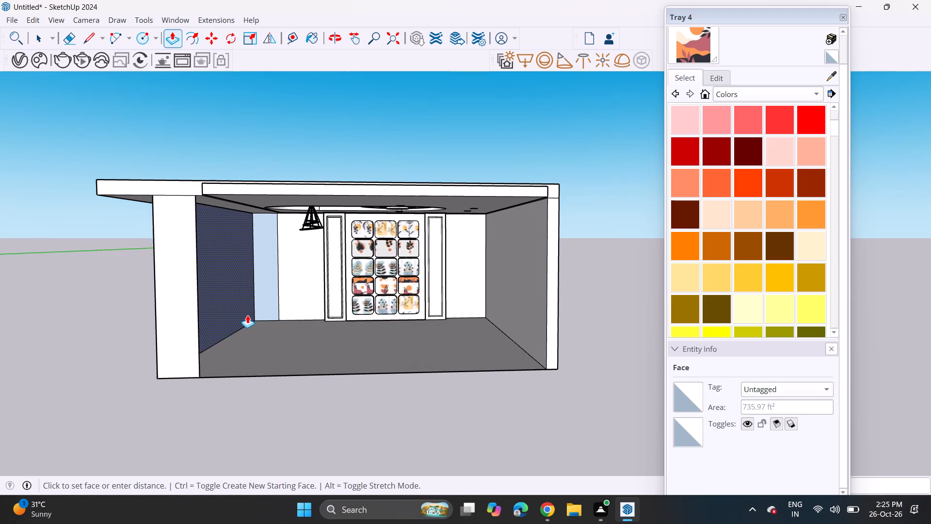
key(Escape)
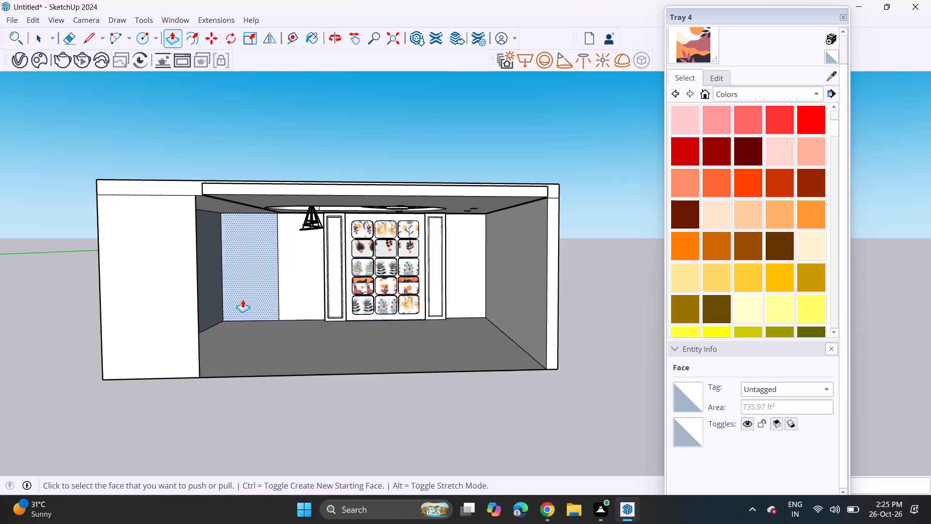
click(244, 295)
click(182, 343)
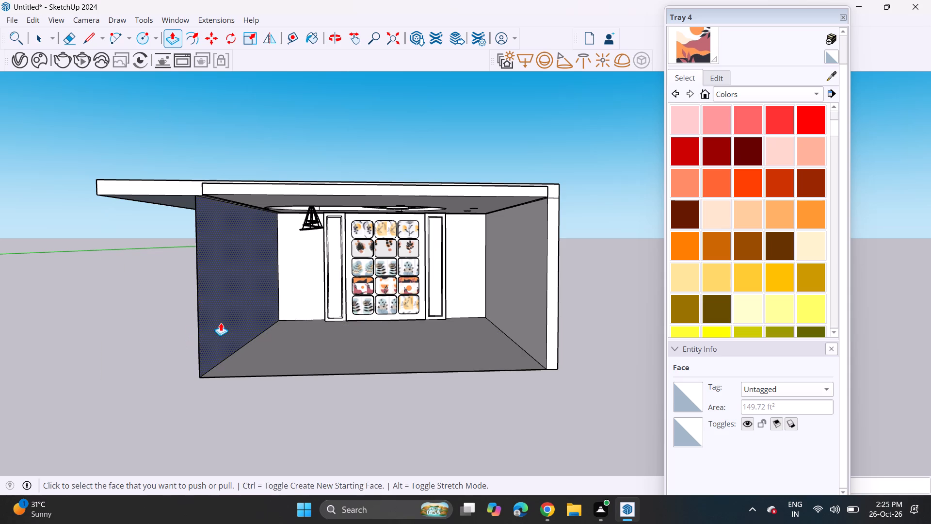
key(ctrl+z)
Push/Pull the inside of the thickened side wall's front end face through the depth of the room.
middle_drag(252, 306, 66, 338)
scroll(151, 301, up, 6)
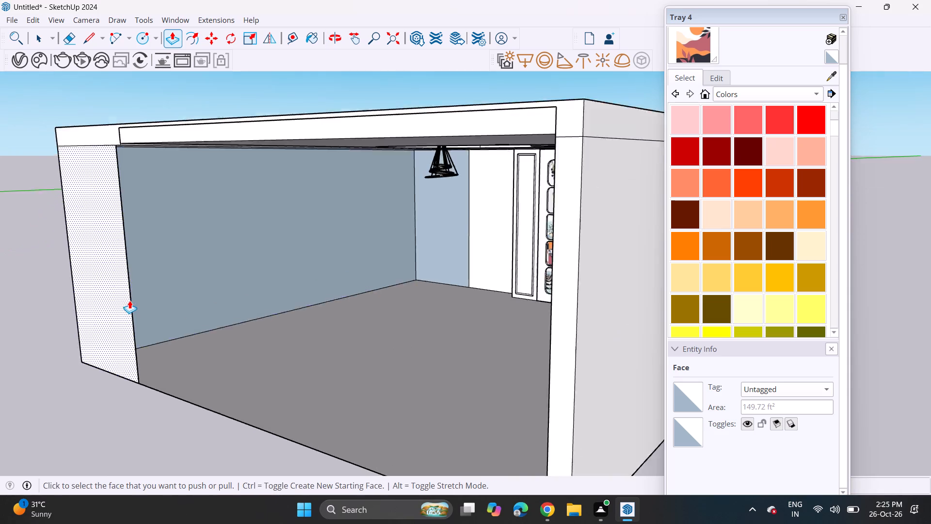
scroll(129, 300, up, 7)
middle_drag(178, 291, 78, 318)
shift+middle_drag(84, 317, 141, 317)
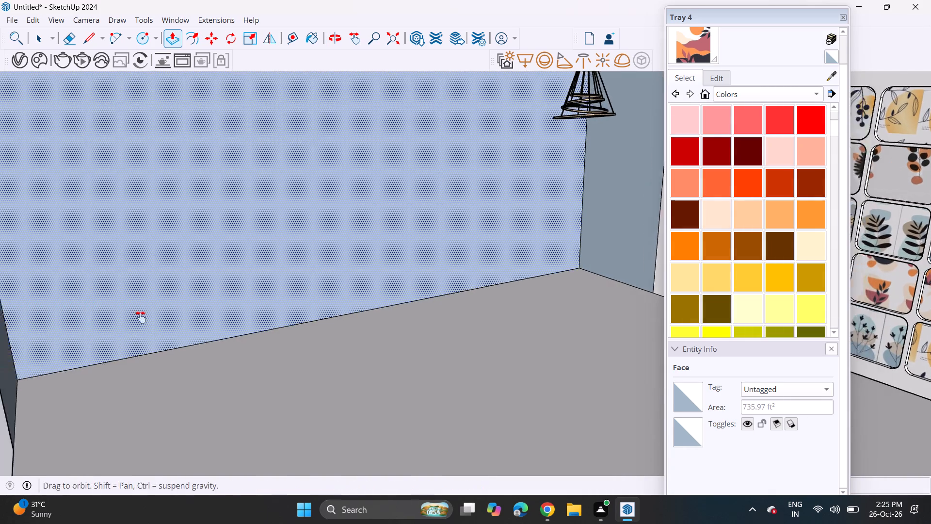
shift+middle_drag(141, 317, 217, 317)
middle_drag(210, 317, 153, 313)
click(141, 306)
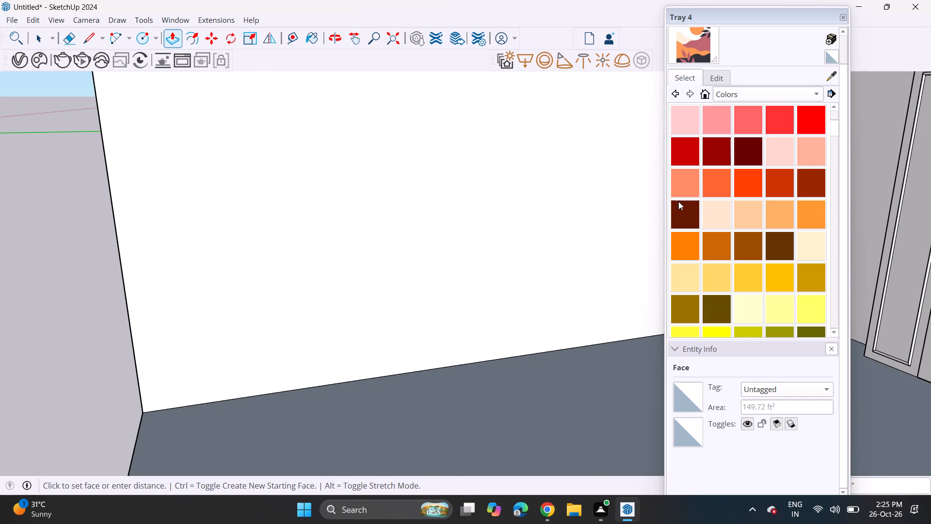
middle_drag(563, 220, 595, 177)
scroll(513, 223, down, 7)
scroll(466, 256, down, 2)
scroll(465, 256, up, 1)
scroll(464, 258, down, 1)
scroll(464, 258, up, 1)
scroll(462, 259, down, 8)
scroll(452, 259, up, 1)
scroll(452, 259, down, 11)
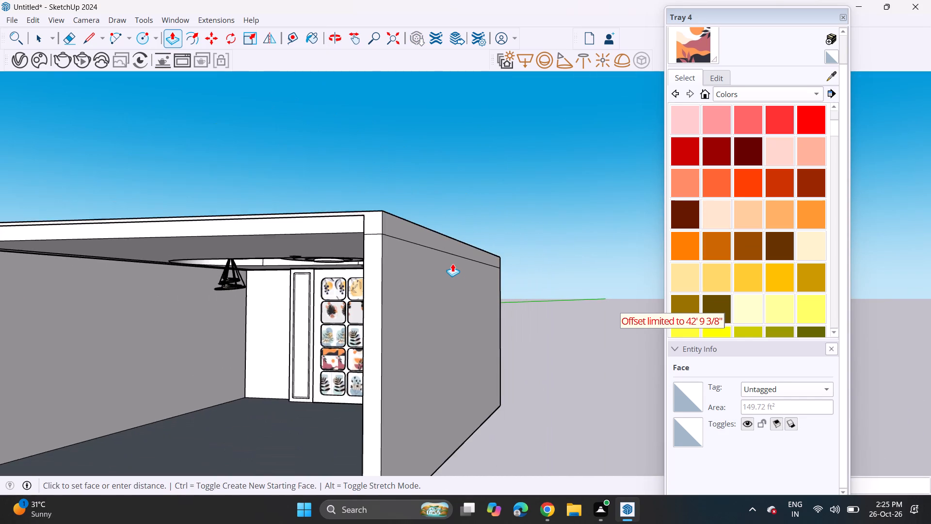
scroll(452, 263, down, 2)
scroll(452, 263, up, 1)
scroll(451, 268, down, 4)
scroll(451, 268, up, 1)
scroll(450, 270, down, 5)
scroll(335, 315, up, 4)
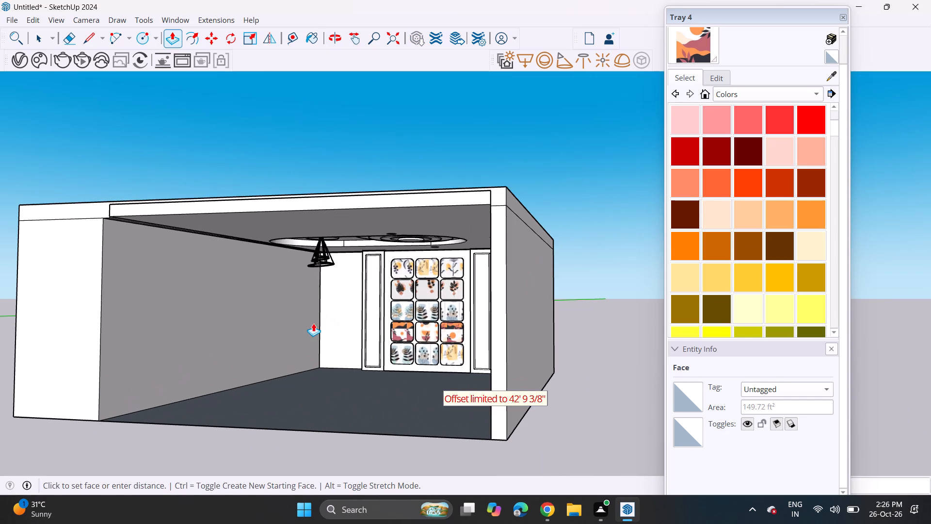
click(313, 323)
Push/Pull the thickened side wall's inner face outward to widen the room beside the pendant lamp.
middle_drag(345, 302, 381, 306)
scroll(369, 308, up, 1)
click(242, 350)
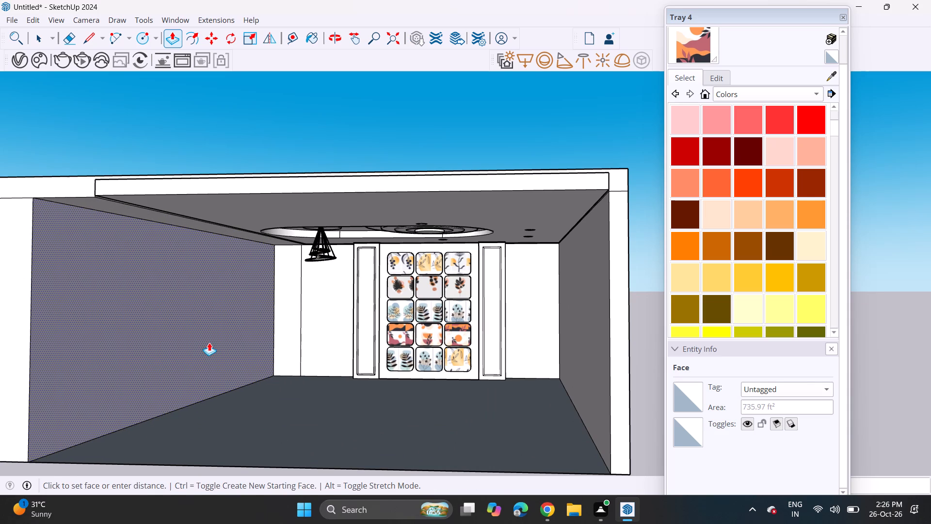
click(218, 345)
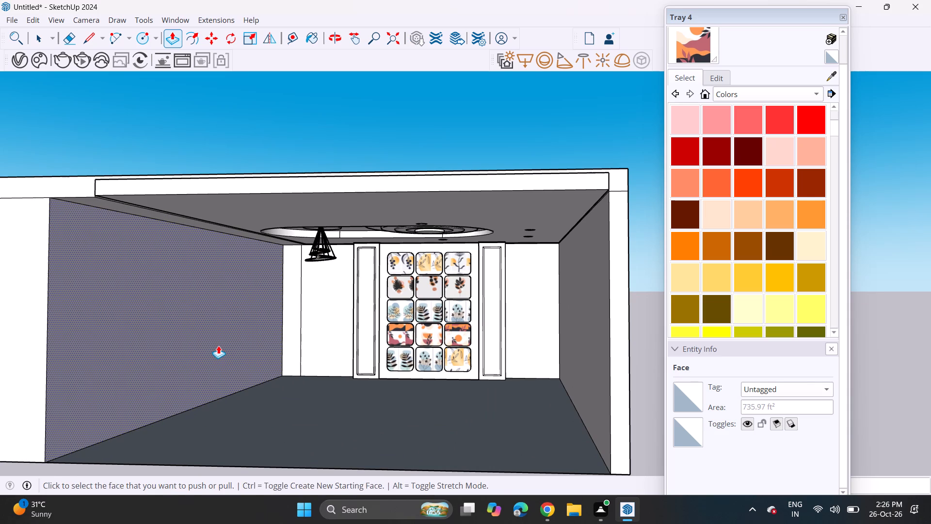
Push/Pull the roof's underside to the level of the ceiling group's underside.
middle_drag(224, 325, 293, 325)
scroll(271, 228, up, 3)
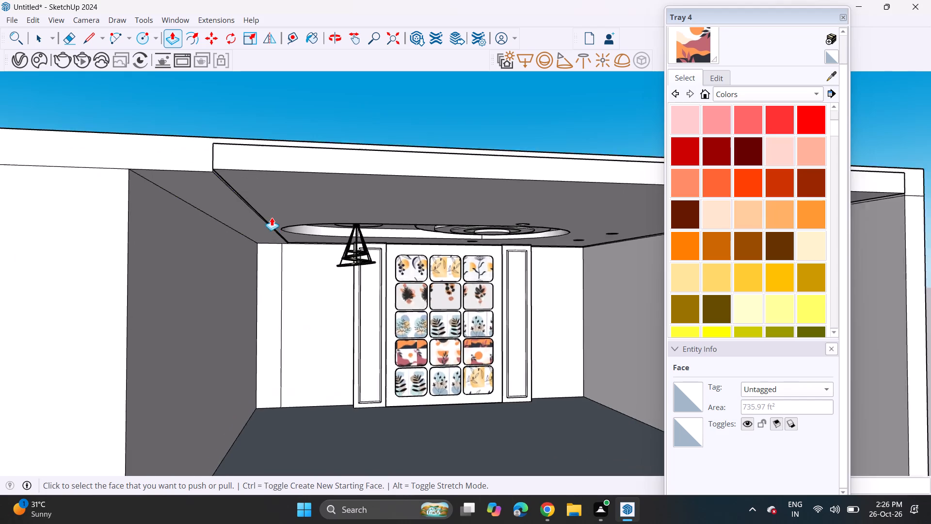
scroll(272, 217, up, 5)
scroll(264, 196, down, 6)
click(265, 175)
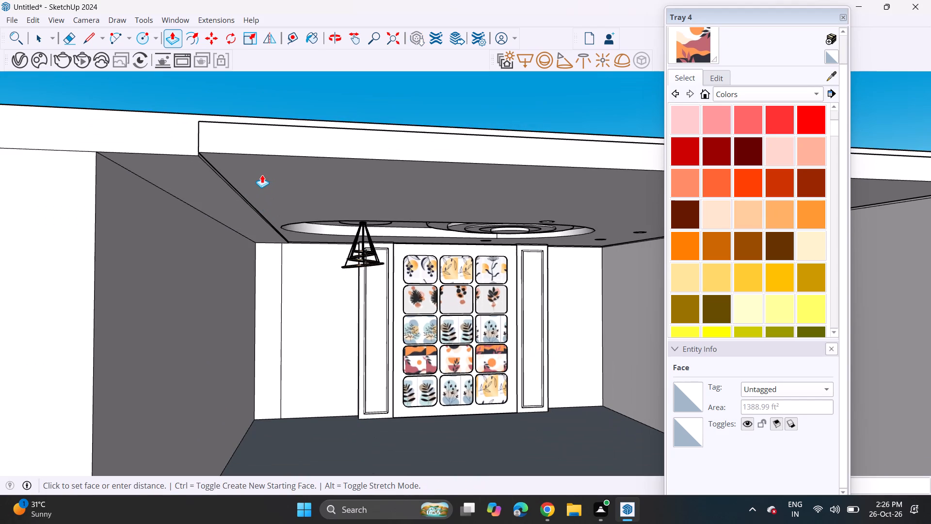
click(260, 173)
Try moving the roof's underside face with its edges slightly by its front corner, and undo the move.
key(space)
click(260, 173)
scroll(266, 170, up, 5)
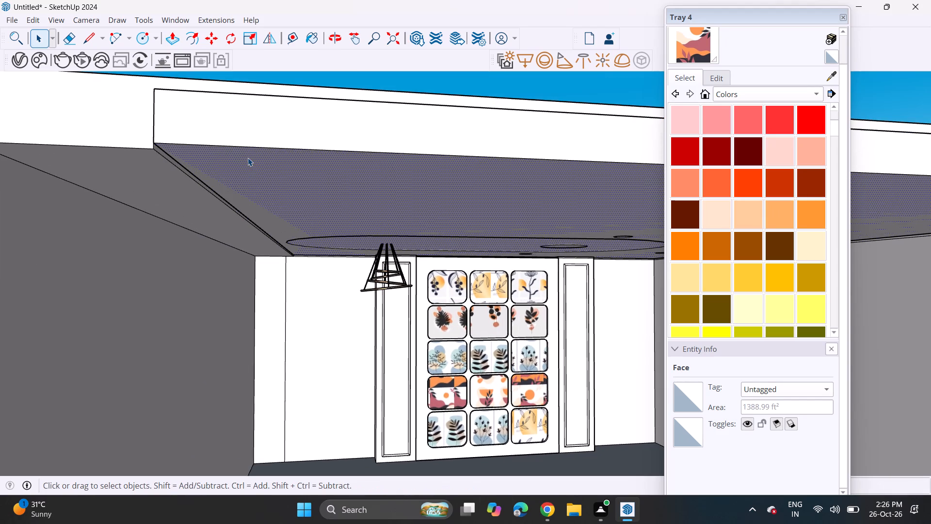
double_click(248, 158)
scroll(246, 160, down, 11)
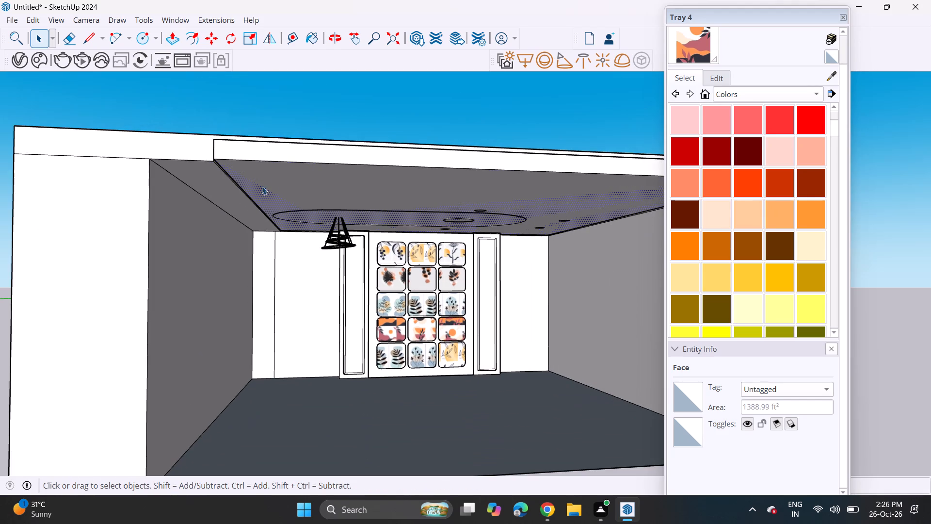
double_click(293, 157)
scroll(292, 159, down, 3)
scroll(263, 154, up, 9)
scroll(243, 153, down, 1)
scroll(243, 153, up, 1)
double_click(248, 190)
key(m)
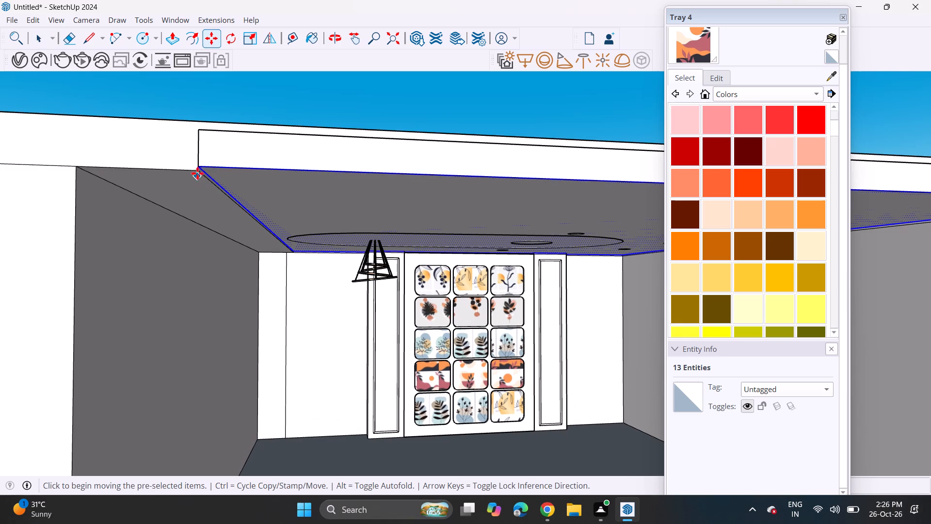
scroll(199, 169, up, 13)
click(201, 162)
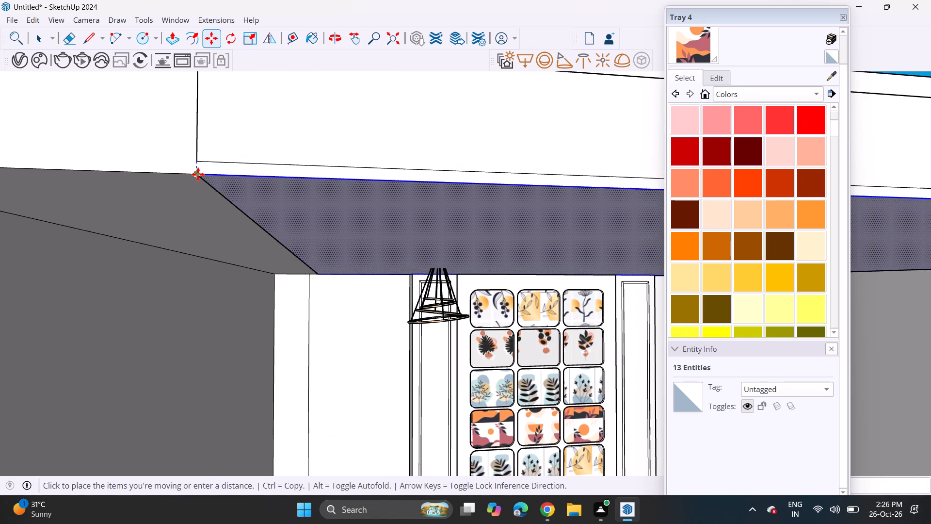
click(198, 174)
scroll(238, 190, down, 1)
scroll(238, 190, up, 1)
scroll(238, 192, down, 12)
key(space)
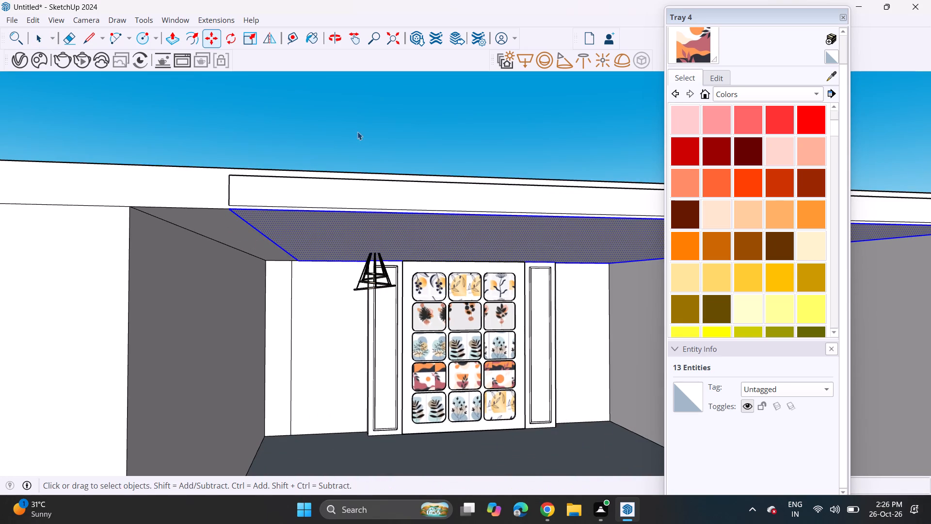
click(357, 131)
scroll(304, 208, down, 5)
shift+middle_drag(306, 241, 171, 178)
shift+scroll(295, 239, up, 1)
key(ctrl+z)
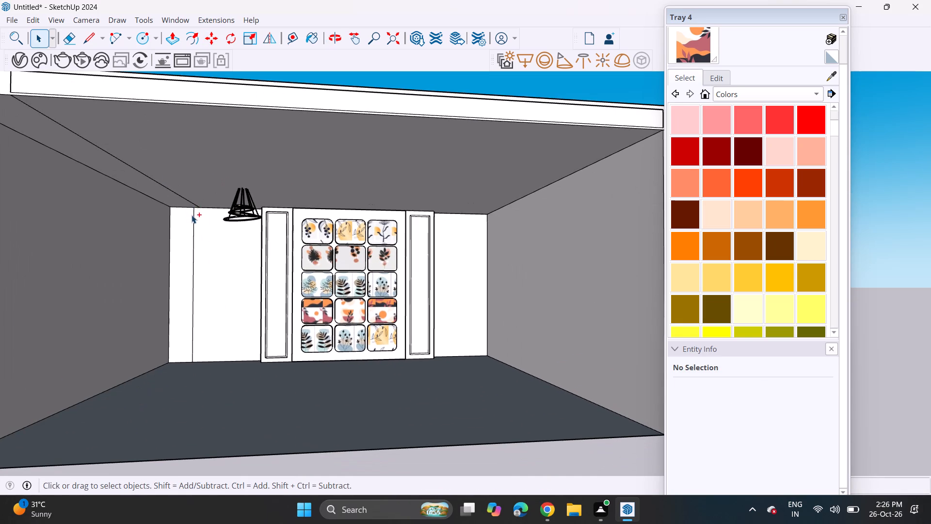
Examine the ceiling around the pendant lamp and the strip beside it over the widened part of the room.
scroll(161, 183, up, 2)
scroll(161, 183, down, 1)
scroll(161, 183, up, 1)
shift+middle_drag(142, 163, 280, 250)
click(257, 213)
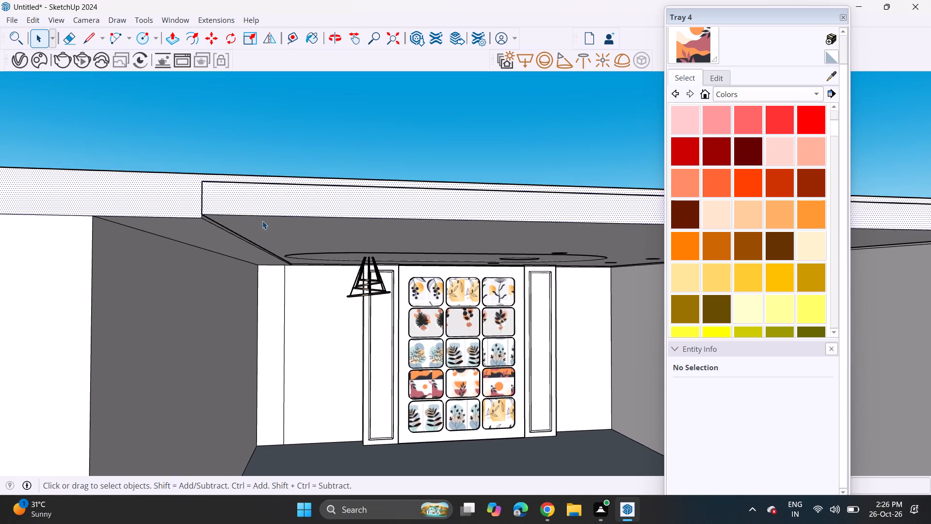
double_click(263, 221)
scroll(321, 242, up, 1)
click(310, 204)
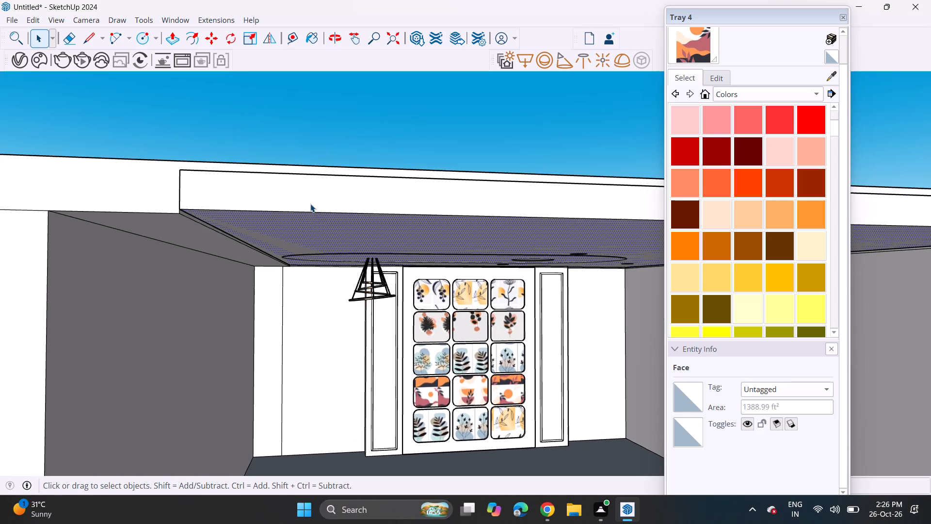
scroll(219, 275, down, 5)
shift+middle_drag(258, 281, 179, 220)
scroll(207, 252, up, 4)
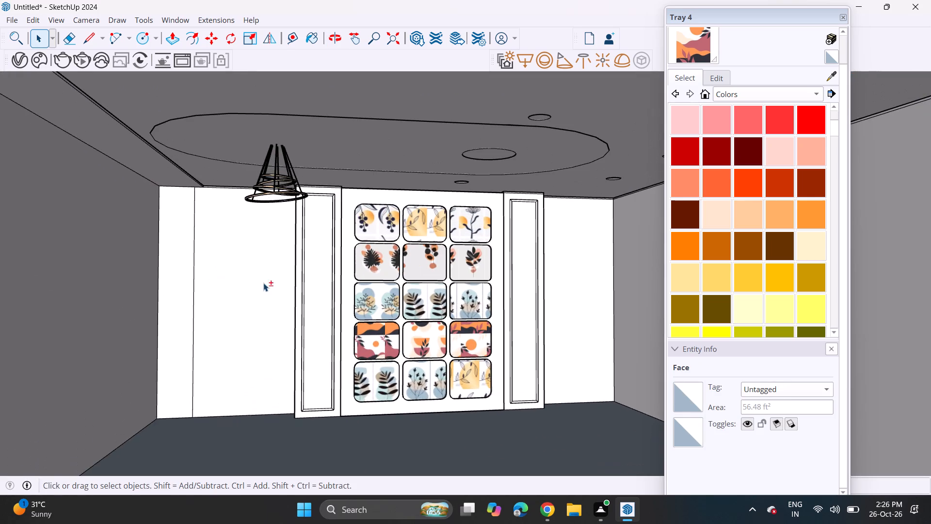
shift+scroll(263, 283, up, 1)
shift+middle_drag(262, 281, 201, 256)
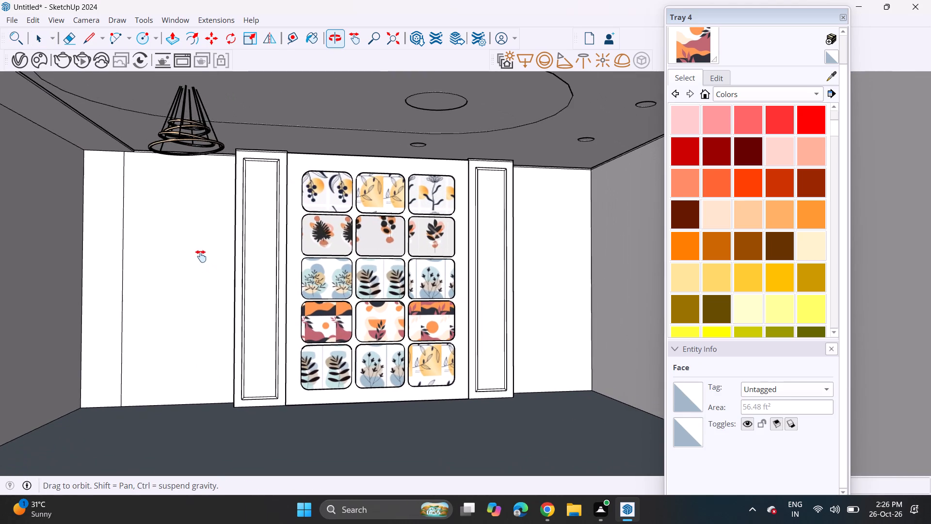
shift+middle_drag(201, 256, 358, 363)
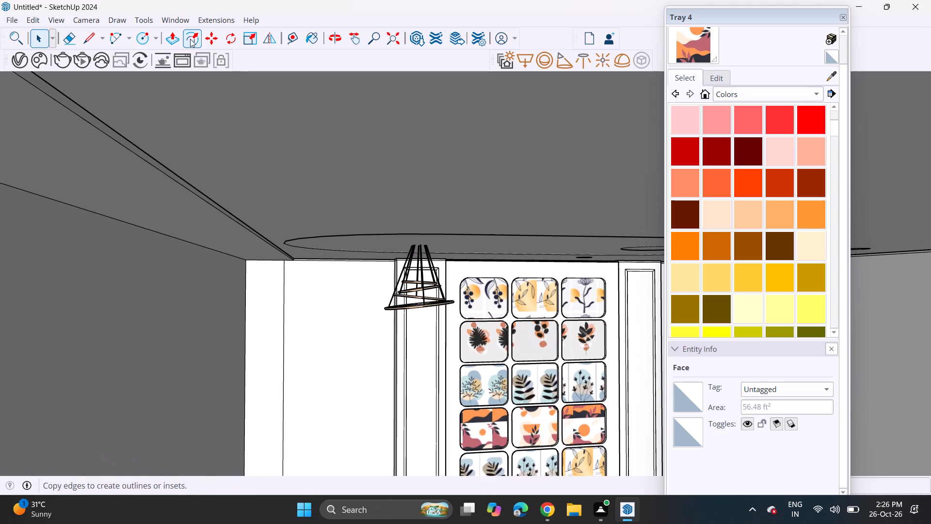
Push/Pull the narrow ceiling strip over the widened part of the room to the level of the adjoining ceiling.
click(175, 37)
key(Escape)
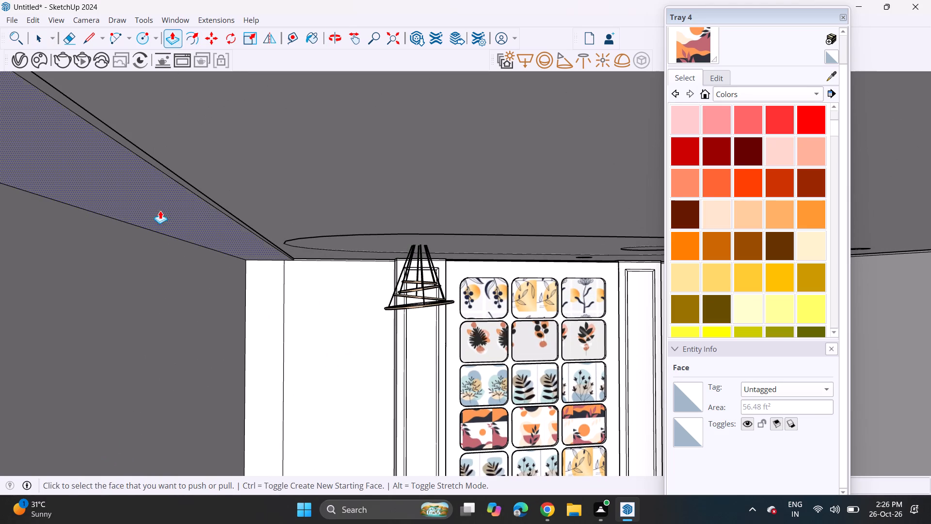
click(160, 213)
click(184, 184)
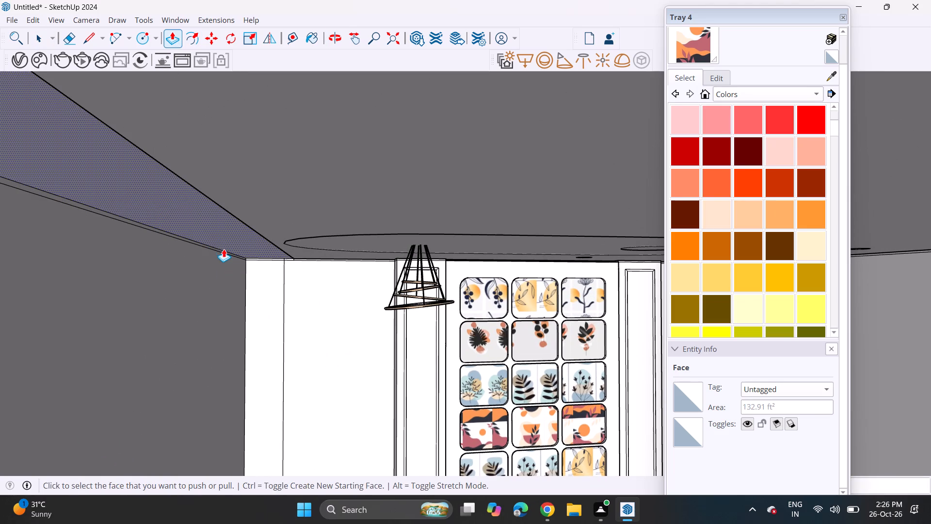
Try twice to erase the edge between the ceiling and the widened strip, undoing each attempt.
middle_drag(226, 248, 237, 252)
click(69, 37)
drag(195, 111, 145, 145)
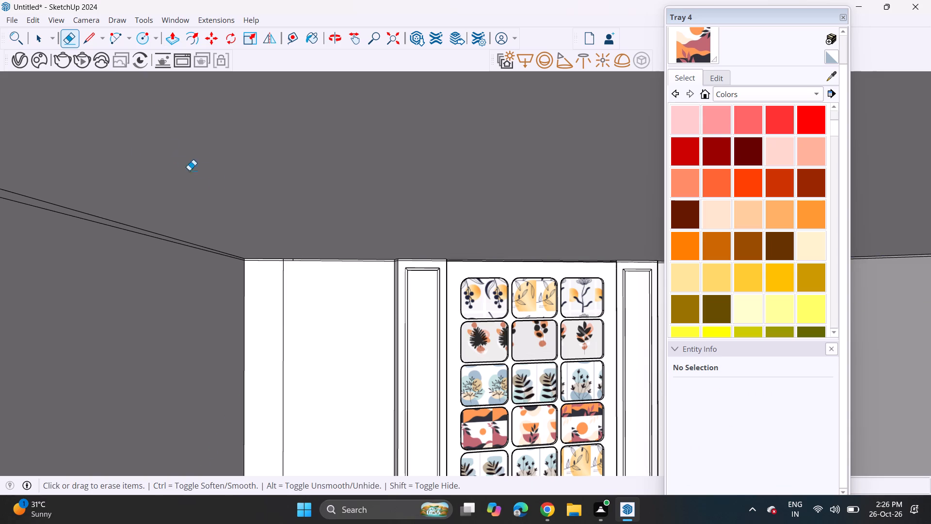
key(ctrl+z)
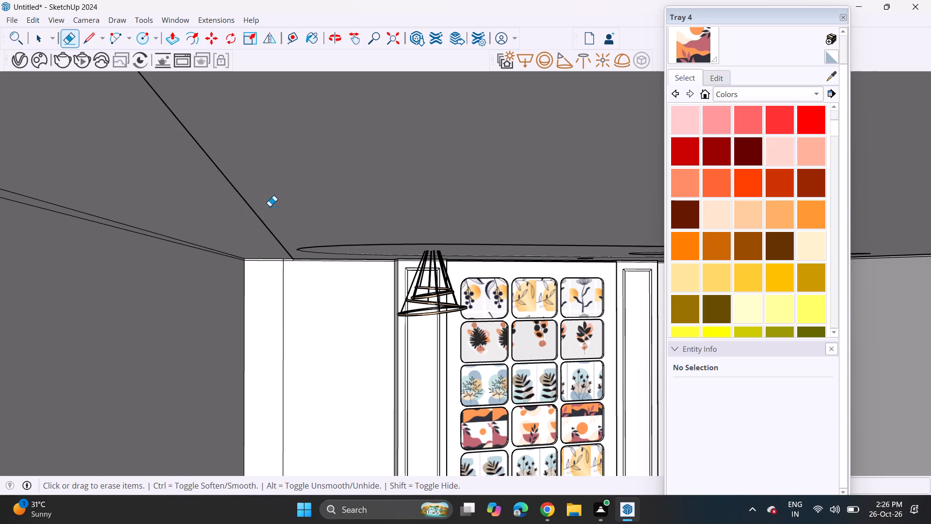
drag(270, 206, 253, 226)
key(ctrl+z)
Undo the last Push/Pull of the narrow ceiling strip over the widened part of the room.
middle_drag(230, 233, 263, 215)
scroll(254, 220, down, 1)
scroll(254, 220, up, 1)
scroll(252, 222, down, 8)
middle_drag(242, 217, 231, 240)
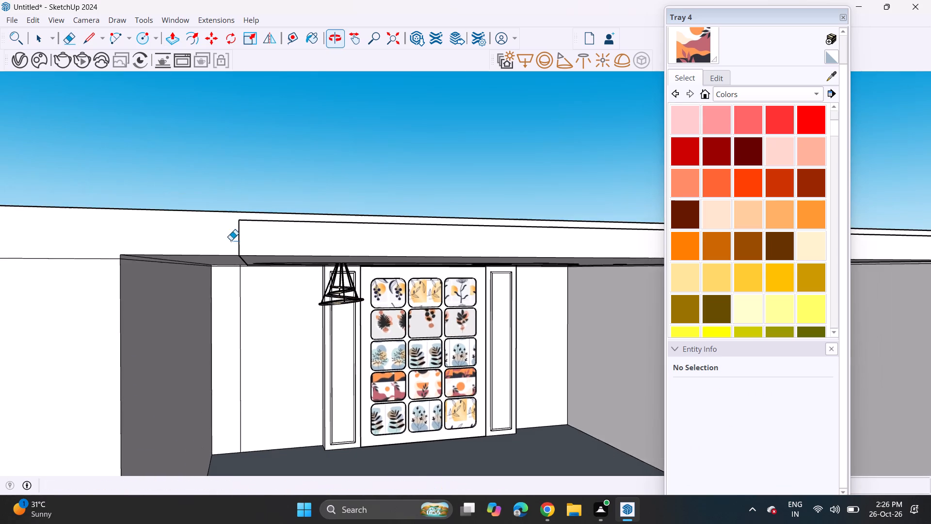
scroll(259, 211, up, 7)
middle_drag(230, 272, 261, 196)
key(ctrl+z)
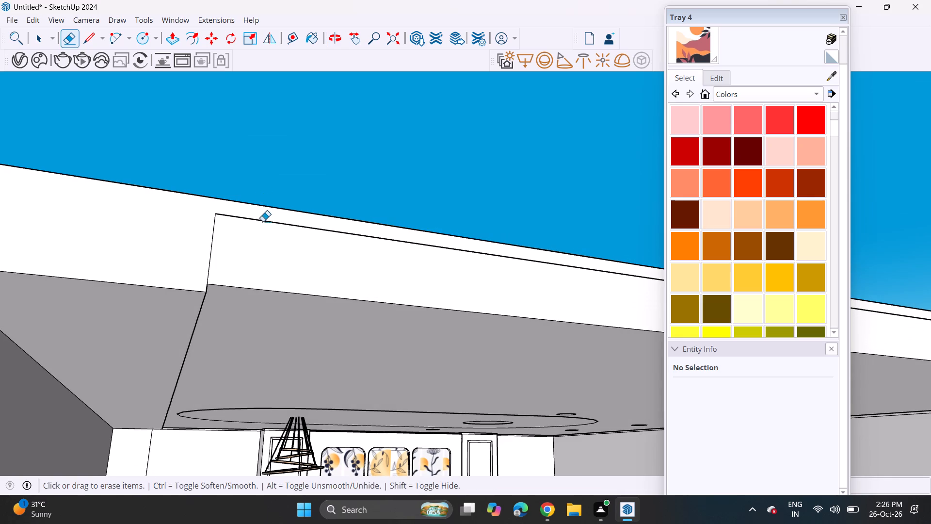
Examine the joint between the ceiling and the widened strip, selecting the ceiling face and the roof's front face to check them.
middle_drag(257, 244, 182, 279)
scroll(252, 296, up, 4)
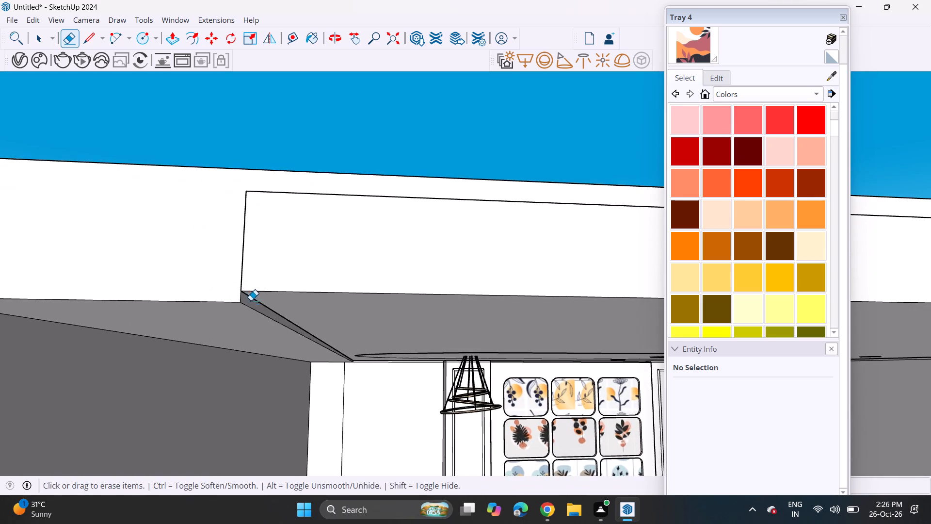
scroll(251, 315, up, 7)
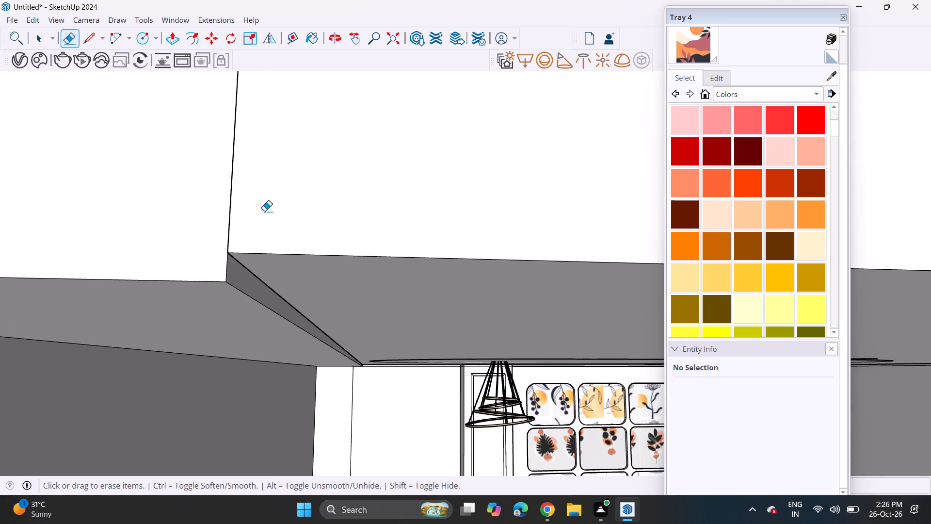
key(space)
click(263, 223)
click(266, 223)
double_click(277, 268)
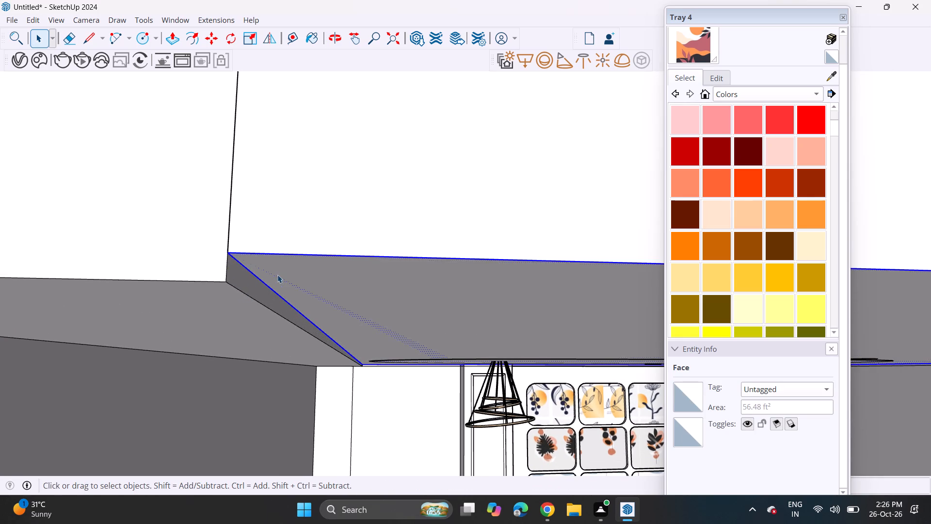
click(303, 234)
click(289, 253)
scroll(292, 233, down, 5)
scroll(292, 233, up, 1)
scroll(292, 233, down, 5)
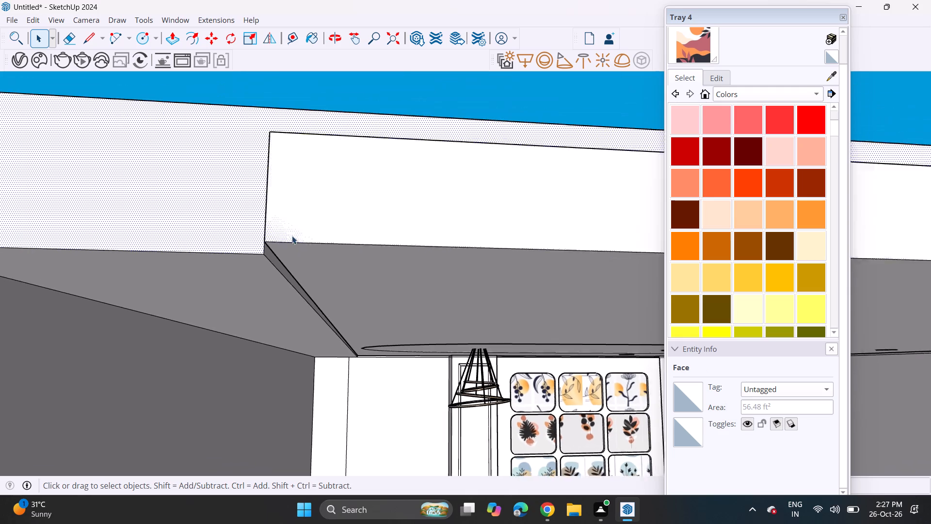
scroll(292, 236, down, 2)
scroll(294, 235, up, 1)
scroll(294, 235, down, 2)
scroll(294, 235, up, 1)
scroll(294, 235, down, 4)
scroll(294, 235, up, 1)
scroll(294, 235, down, 1)
scroll(295, 235, up, 1)
scroll(295, 235, down, 1)
scroll(297, 238, up, 2)
scroll(297, 238, down, 18)
scroll(302, 241, up, 1)
scroll(302, 241, down, 2)
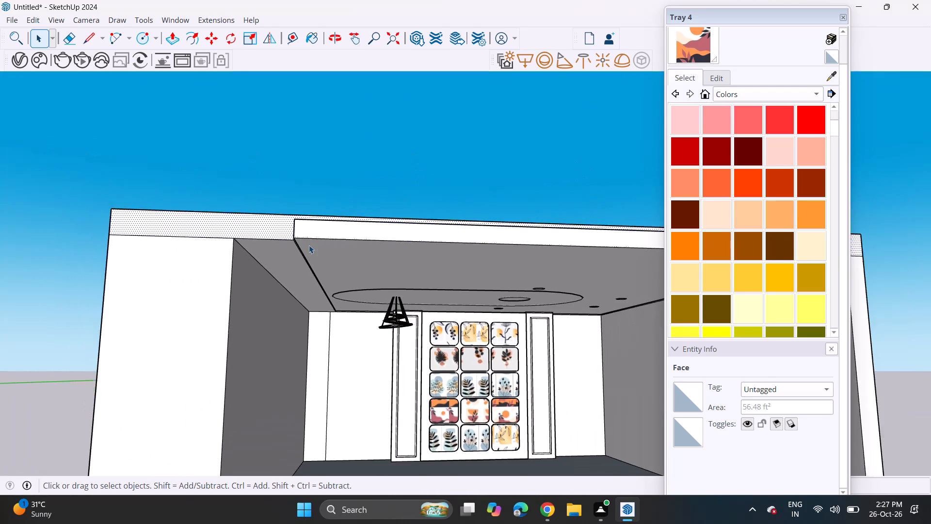
Undo the preceding edit to the ceiling around the pendant lamp.
middle_drag(309, 245, 165, 220)
scroll(158, 215, down, 6)
scroll(282, 240, down, 1)
middle_drag(294, 248, 288, 194)
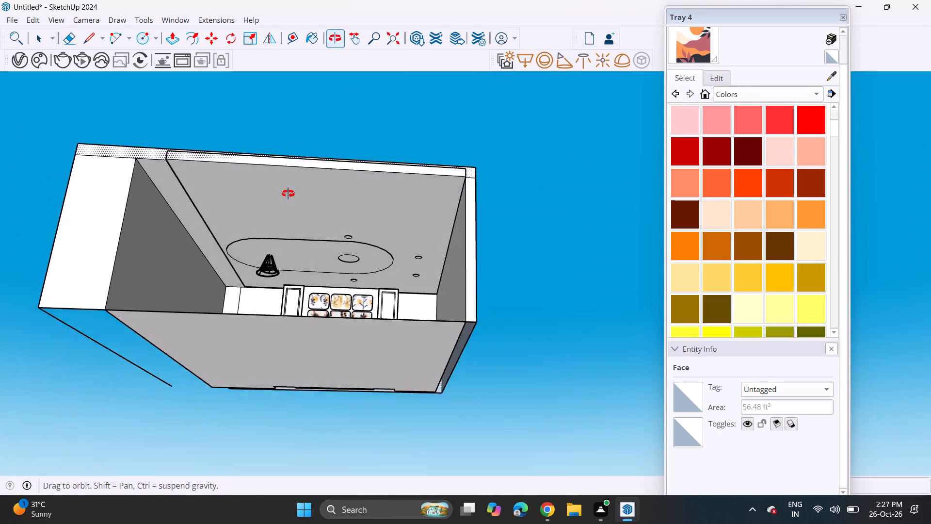
middle_drag(288, 194, 303, 243)
key(ctrl+z)
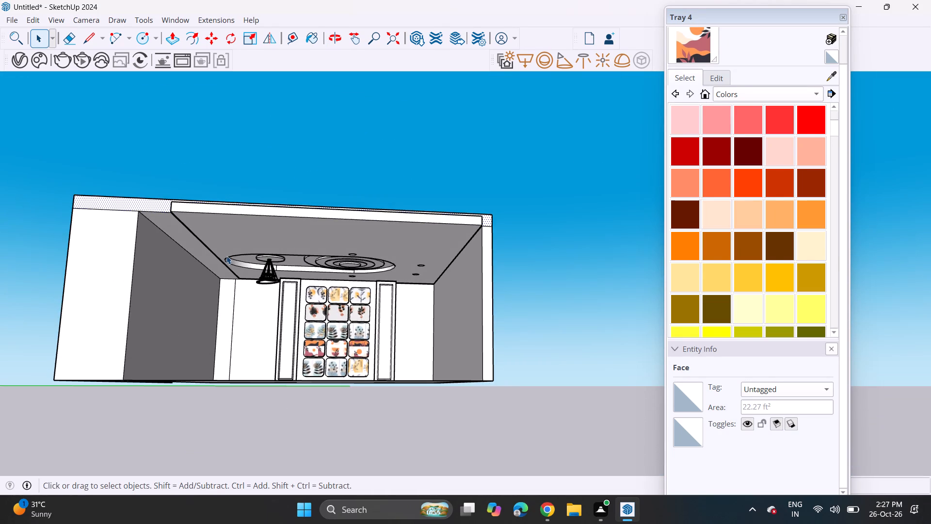
Examine the recessed ceiling, its circular rings and the pendant lamp from inside the room.
scroll(213, 247, up, 4)
scroll(306, 266, up, 3)
shift+middle_drag(321, 271, 253, 176)
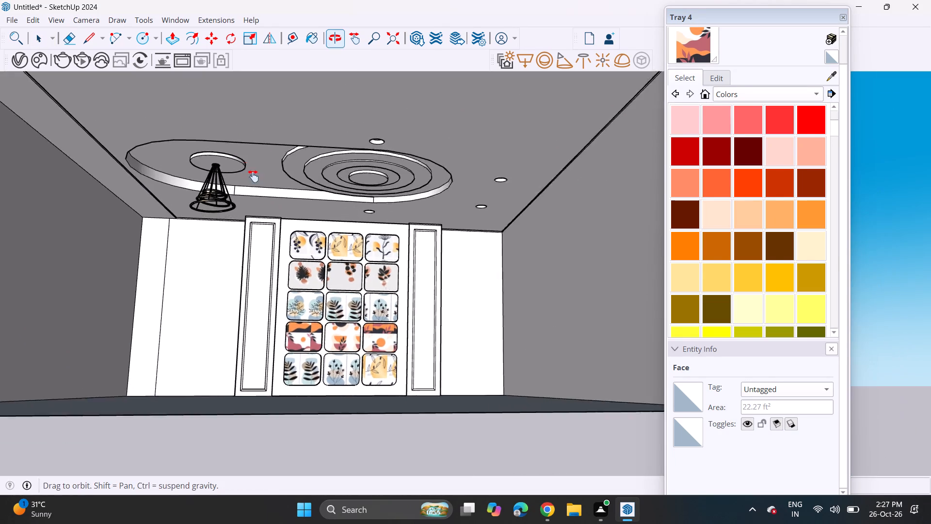
shift+middle_drag(253, 176, 248, 168)
middle_drag(251, 185, 254, 223)
shift+middle_drag(261, 244, 265, 198)
middle_drag(267, 199, 263, 220)
scroll(263, 220, up, 1)
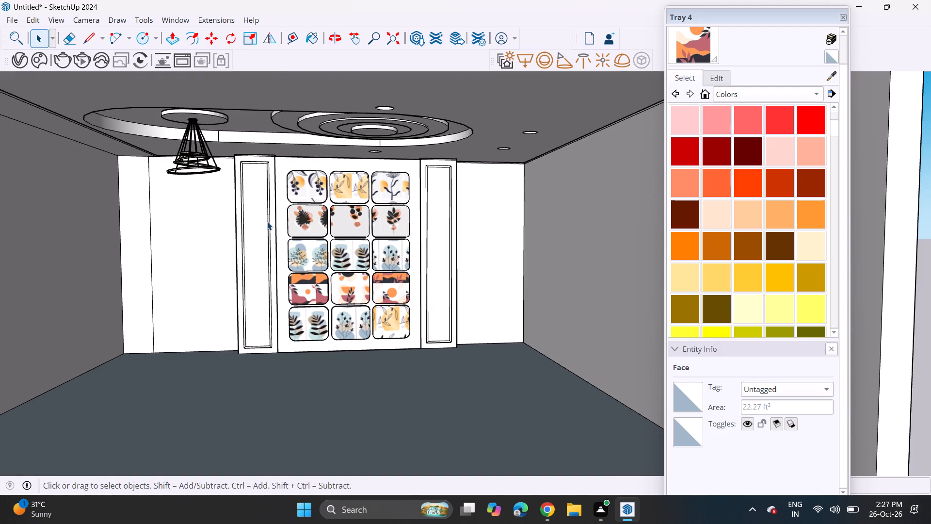
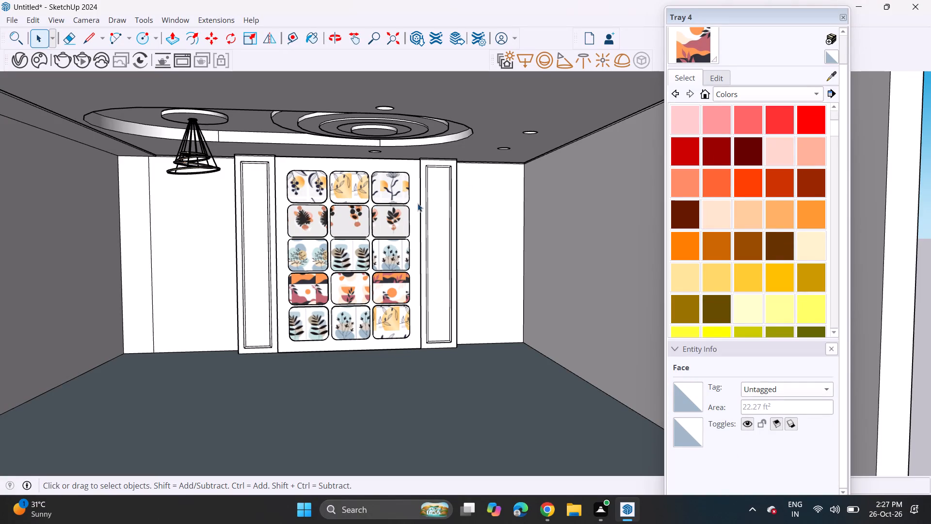
Examine the room interior from farther back, including the feature wall, false ceiling and side walls.
middle_drag(561, 165, 498, 152)
scroll(498, 152, down, 1)
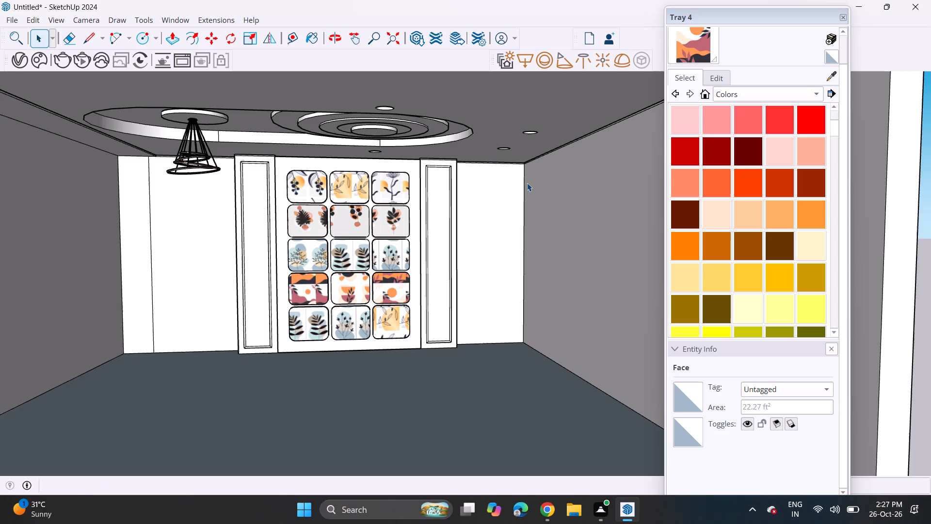
scroll(527, 183, down, 4)
middle_drag(551, 180, 518, 183)
scroll(551, 162, up, 1)
scroll(551, 162, down, 1)
scroll(551, 162, up, 2)
scroll(551, 162, down, 1)
scroll(571, 146, up, 4)
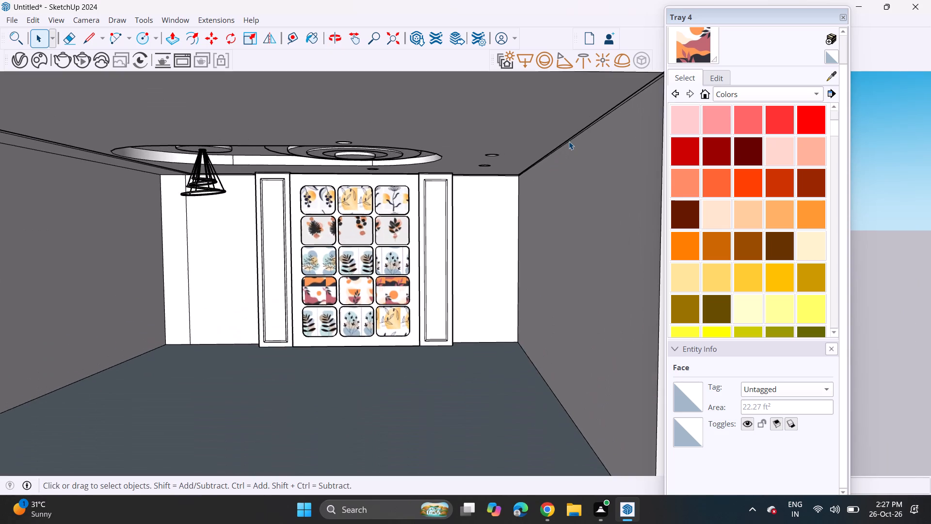
scroll(569, 141, up, 3)
scroll(563, 141, down, 1)
scroll(563, 141, up, 1)
scroll(563, 141, down, 10)
scroll(554, 166, up, 1)
scroll(554, 167, down, 4)
Undo the recent left side wall edits and the false ceiling placement until the ceiling group is back outside the room.
key(ctrl+z)
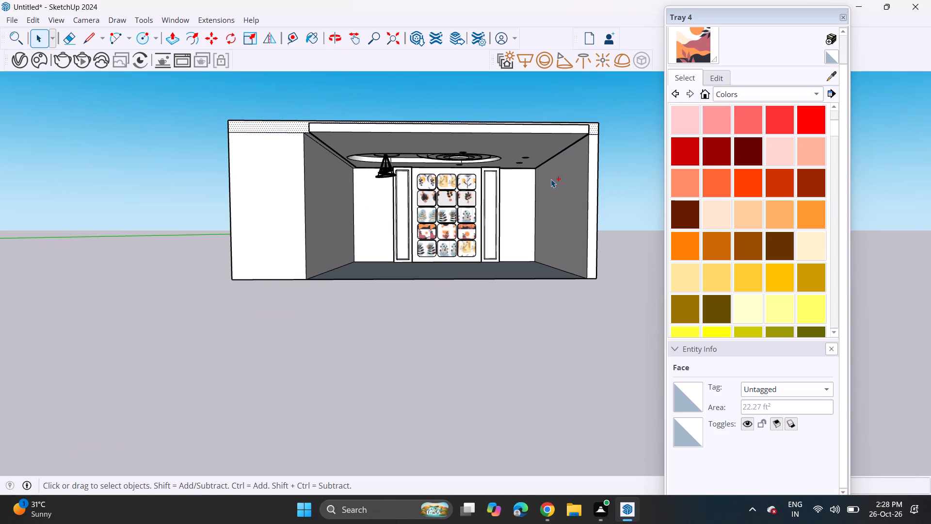
key(ctrl+z)
key(ctrl+z)
key(ctrl+z)
key(ctrl+z)
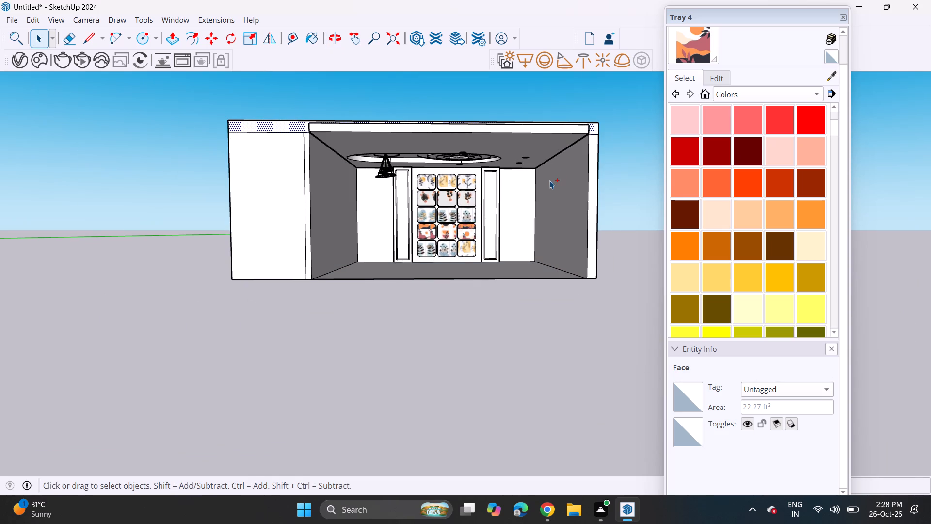
key(ctrl+z)
key(ctrl+z)
key(ctrl+z)
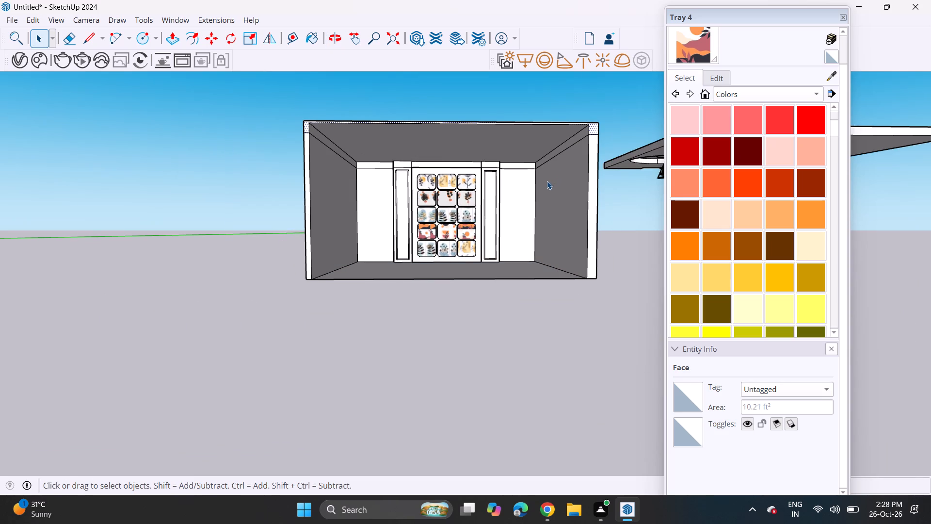
Move the false ceiling group with its pendant light into the room, snapping its front corner to the right wall's inner face below the roof.
scroll(547, 181, down, 5)
shift+middle_drag(543, 186, 439, 203)
click(526, 184)
scroll(526, 186, up, 5)
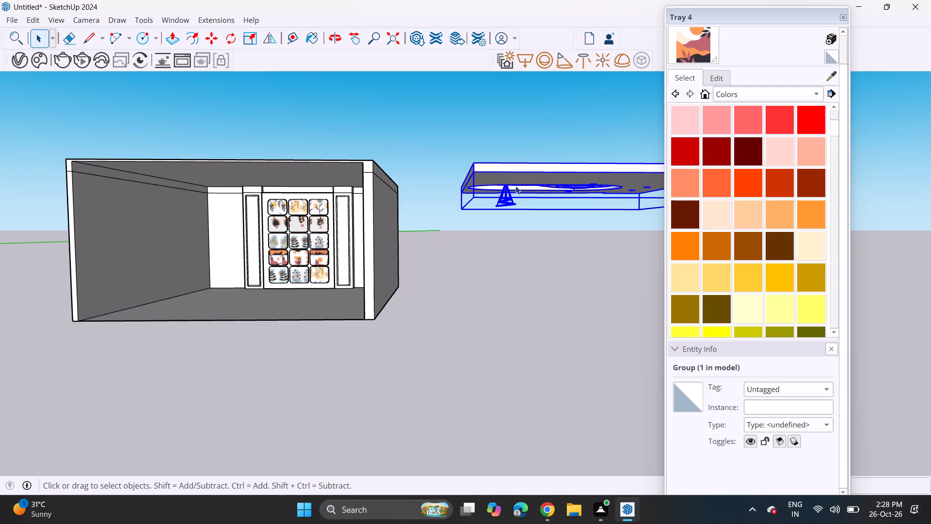
key(m)
shift+middle_drag(522, 169, 444, 181)
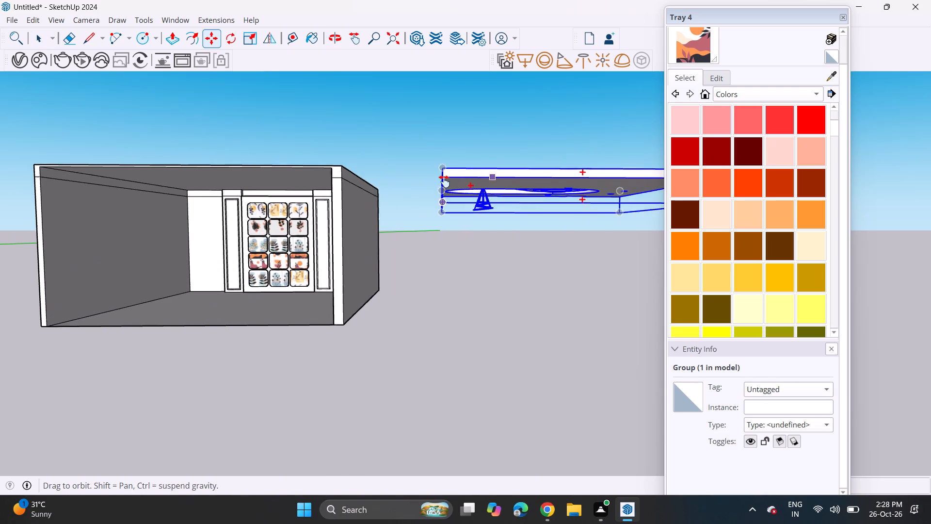
shift+middle_drag(444, 181, 305, 199)
scroll(522, 200, up, 4)
click(544, 201)
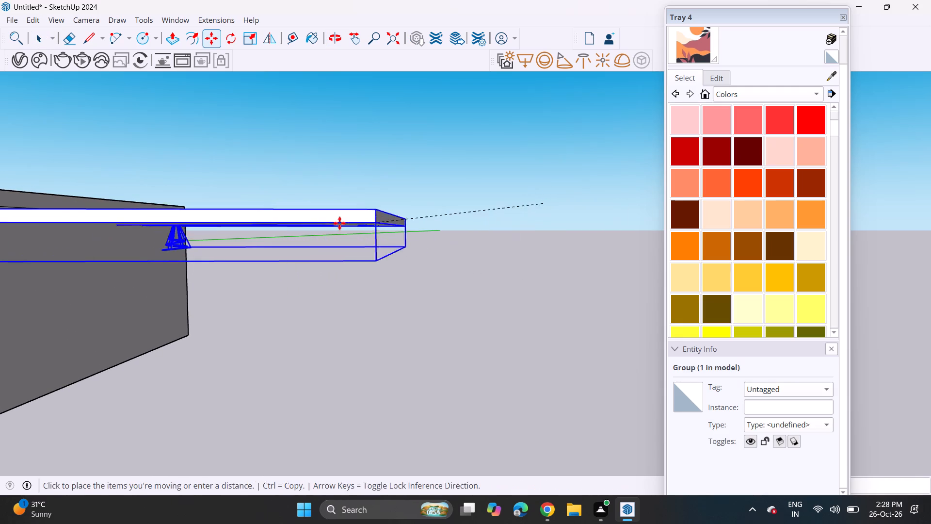
middle_drag(307, 223, 785, 174)
scroll(450, 141, up, 5)
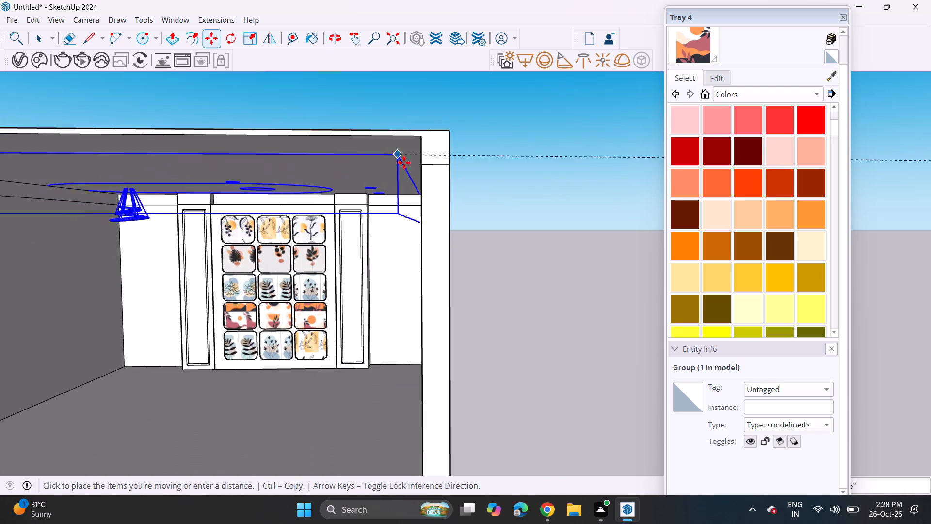
scroll(404, 163, up, 1)
click(423, 164)
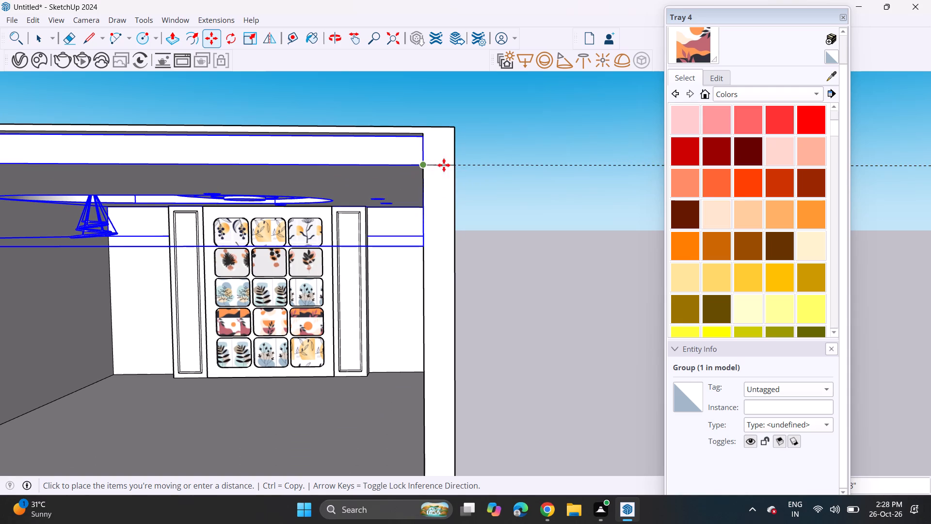
middle_drag(492, 196, 530, 175)
key(space)
click(618, 212)
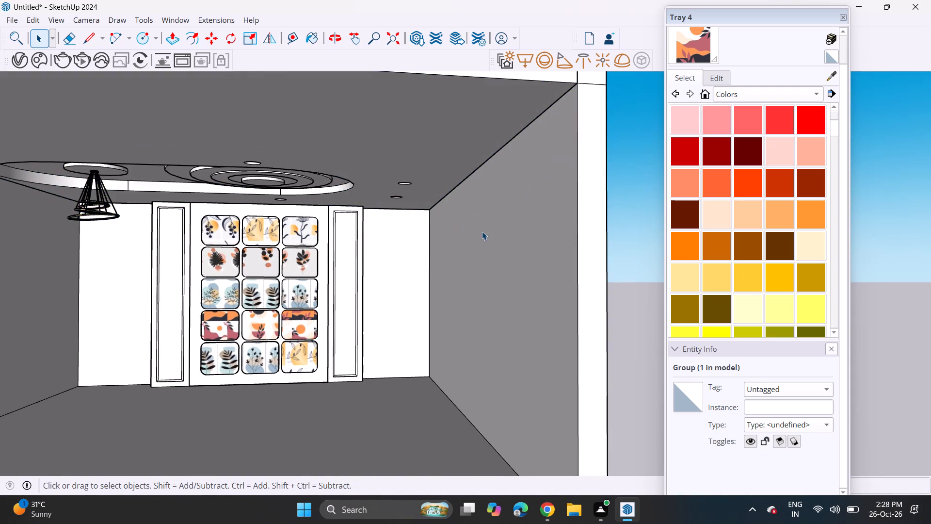
Push/Pull the left side wall's outer face outward and repeat the same extrusion on the strip above it.
scroll(418, 238, down, 4)
middle_drag(234, 268, 400, 273)
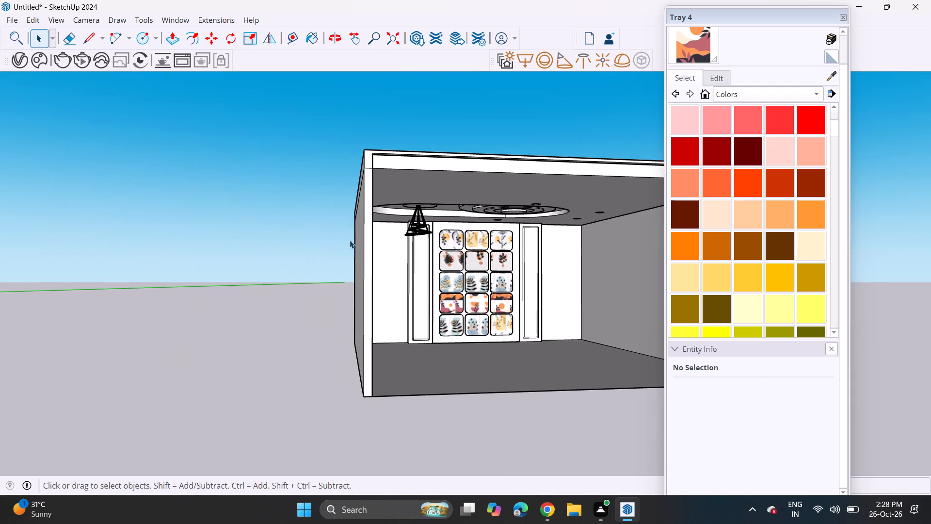
middle_drag(348, 240, 305, 247)
click(175, 39)
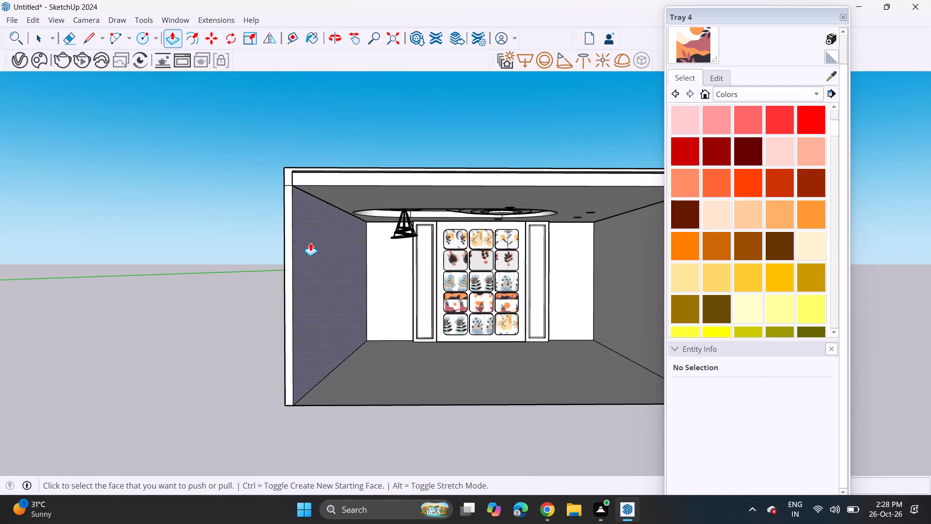
middle_drag(277, 279, 336, 293)
click(367, 302)
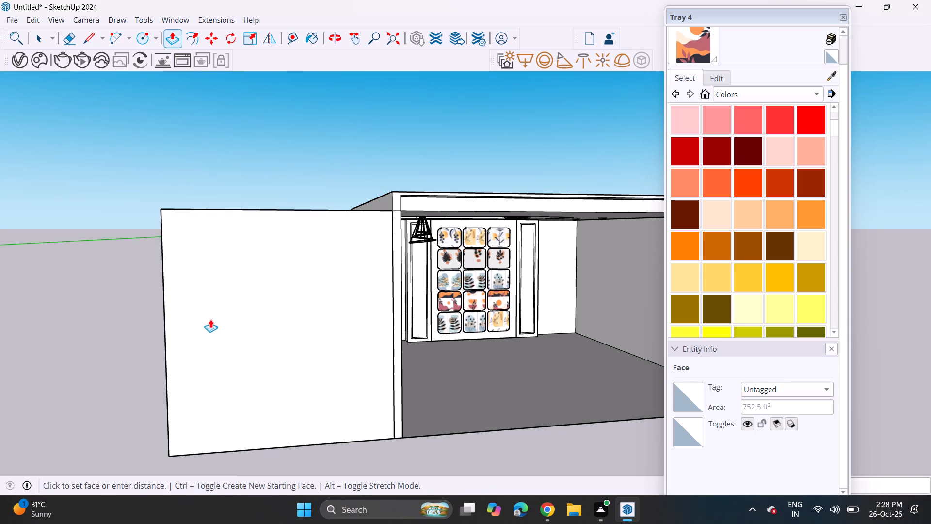
click(210, 319)
double_click(375, 200)
middle_drag(442, 242, 359, 239)
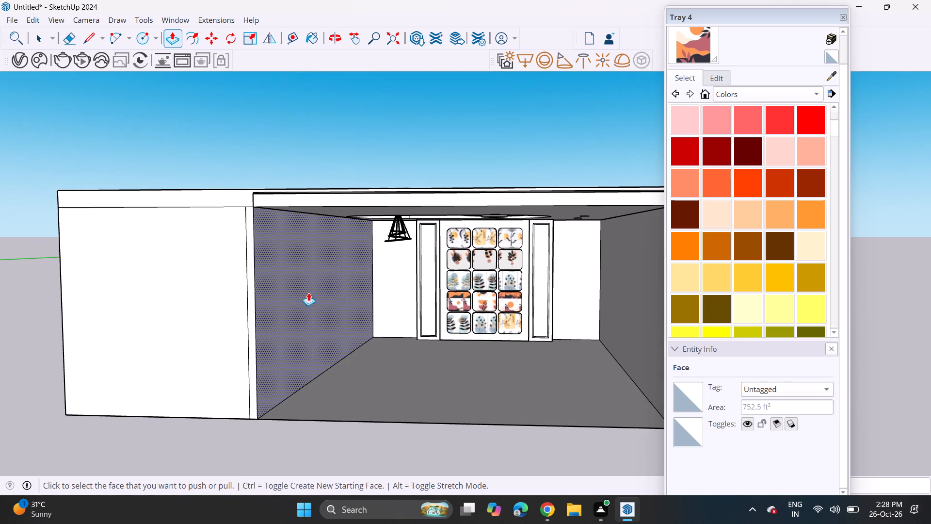
Erase the vertical seam edge on the front end of the thickened left side wall.
click(66, 41)
click(245, 240)
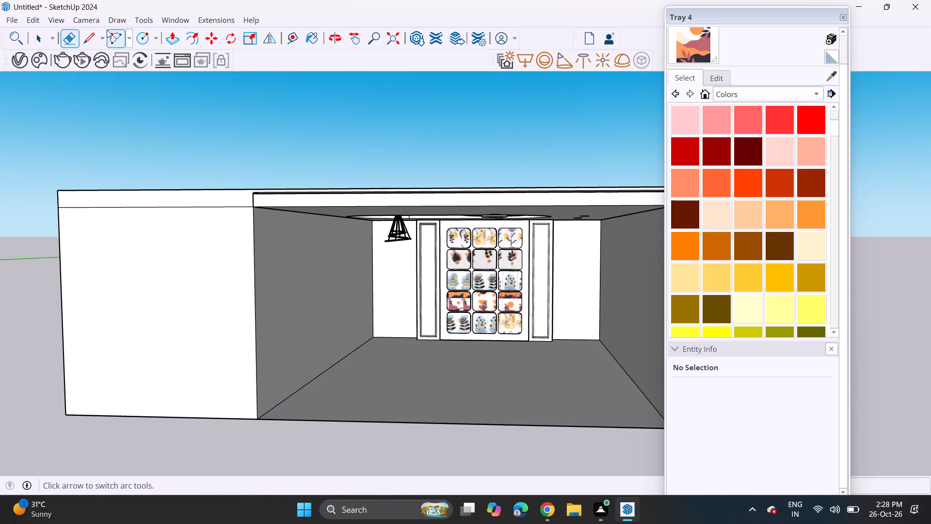
click(292, 279)
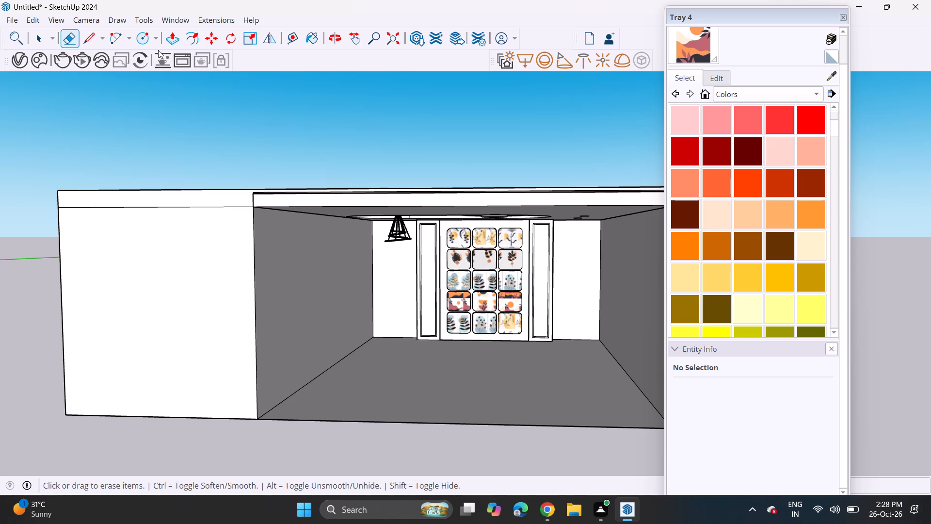
Push/Pull the left side wall's inner face outward to widen the room.
click(150, 37)
click(175, 40)
click(291, 275)
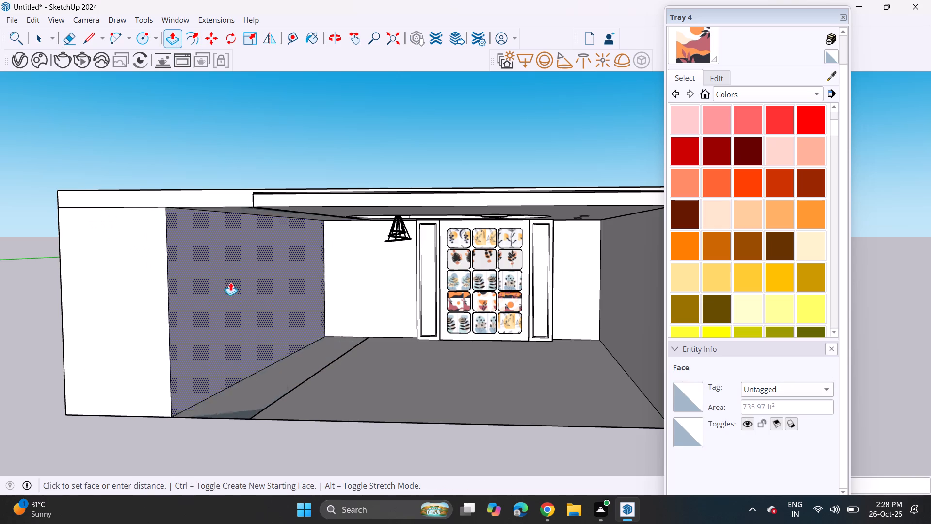
click(264, 284)
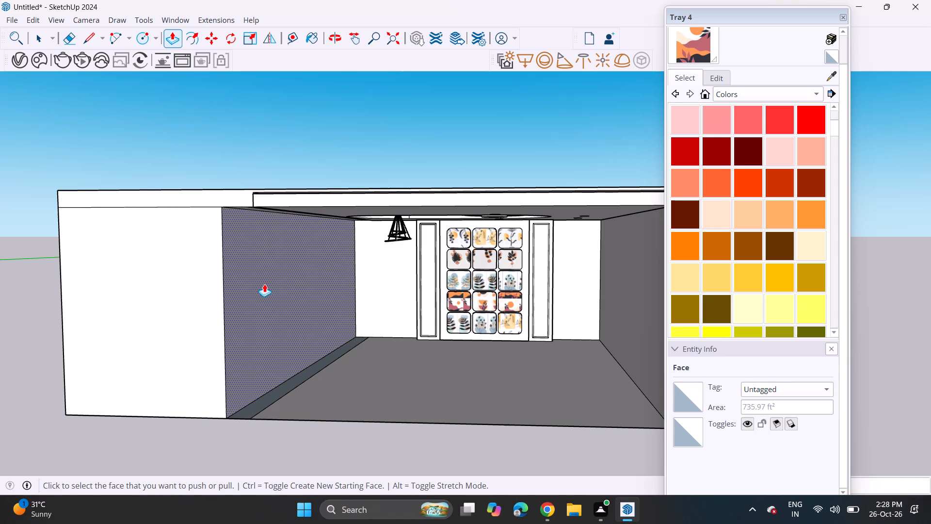
Push the left side wall's outer face inward to thin the wall, and push the overhanging roof strip's end flush with it.
middle_drag(188, 306, 321, 301)
click(219, 308)
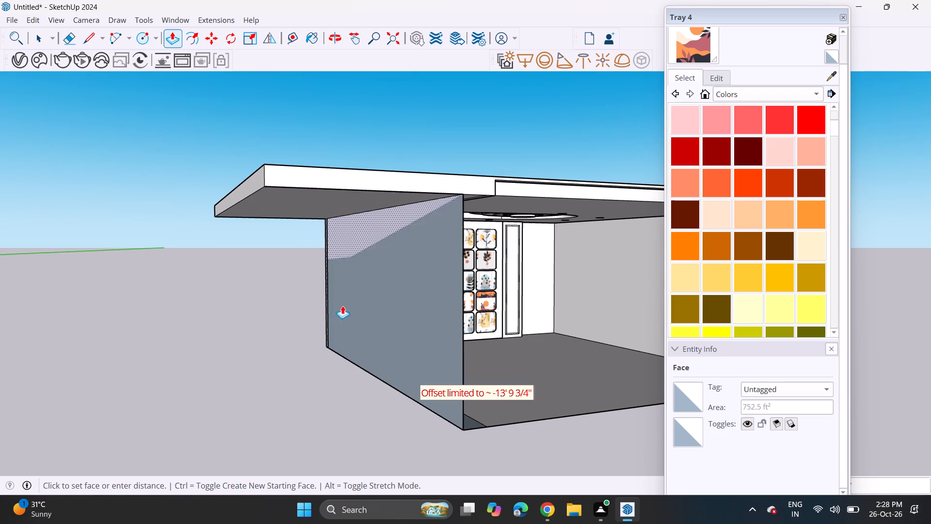
click(324, 304)
double_click(250, 175)
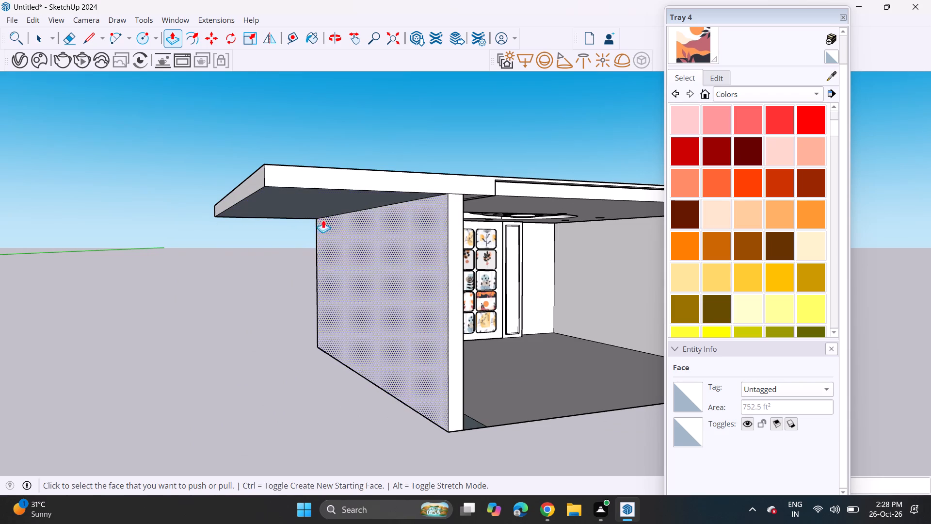
click(253, 191)
click(414, 248)
Push/Pull the floor strip along the left side wall level with the main floor and erase the dividing edge.
middle_drag(502, 251, 347, 257)
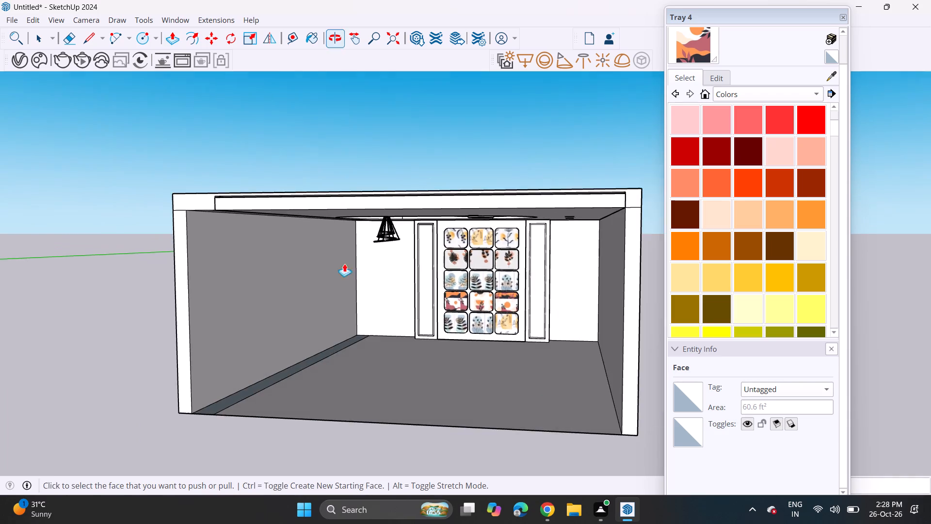
scroll(329, 343, up, 7)
click(274, 377)
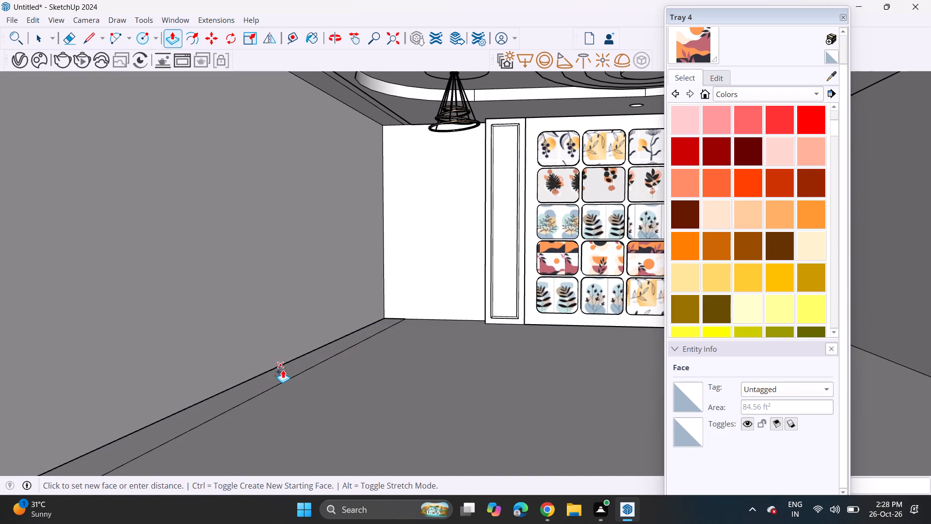
click(285, 382)
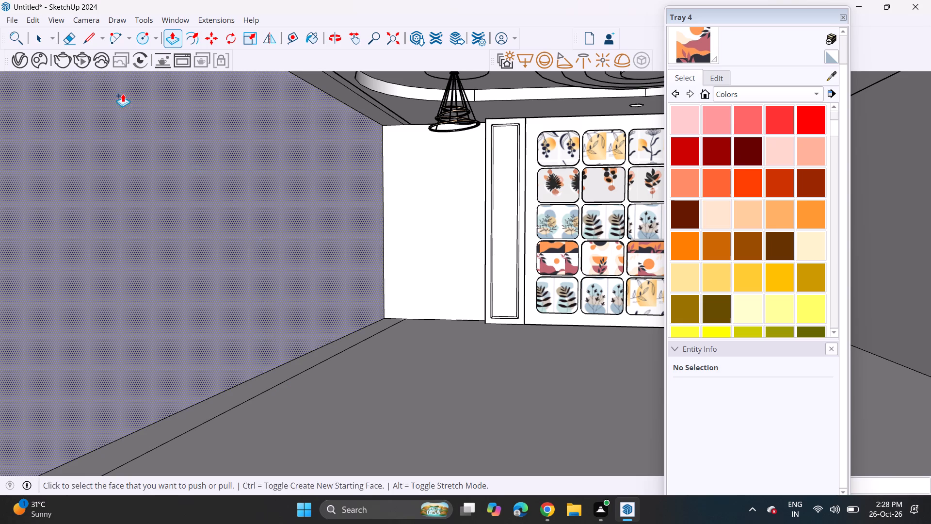
click(64, 45)
drag(264, 382, 273, 391)
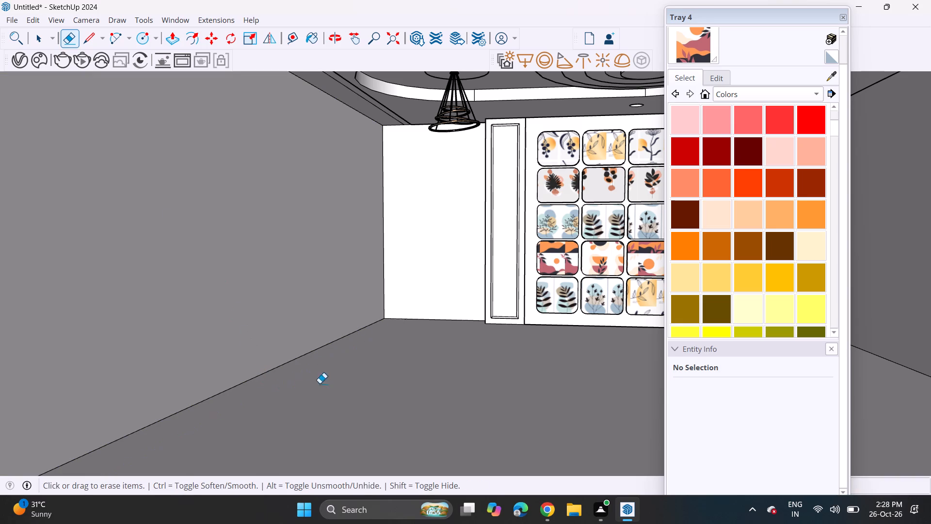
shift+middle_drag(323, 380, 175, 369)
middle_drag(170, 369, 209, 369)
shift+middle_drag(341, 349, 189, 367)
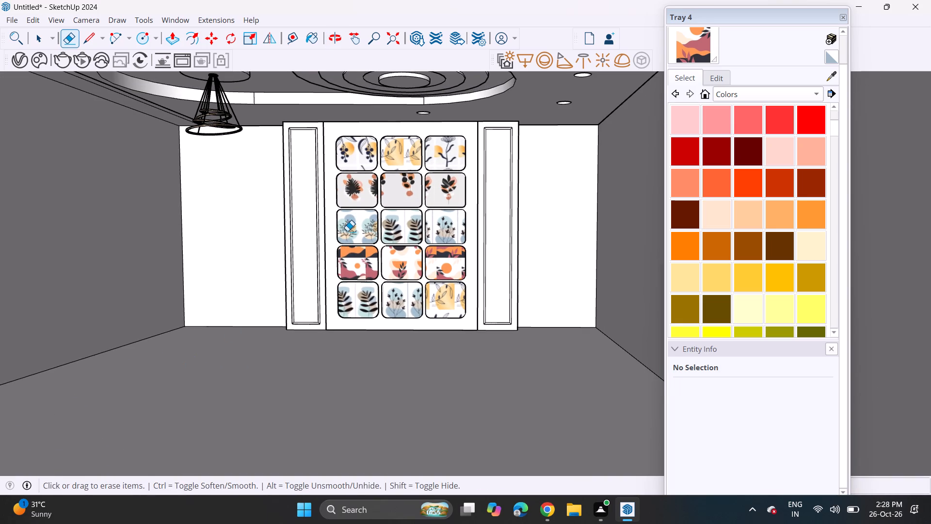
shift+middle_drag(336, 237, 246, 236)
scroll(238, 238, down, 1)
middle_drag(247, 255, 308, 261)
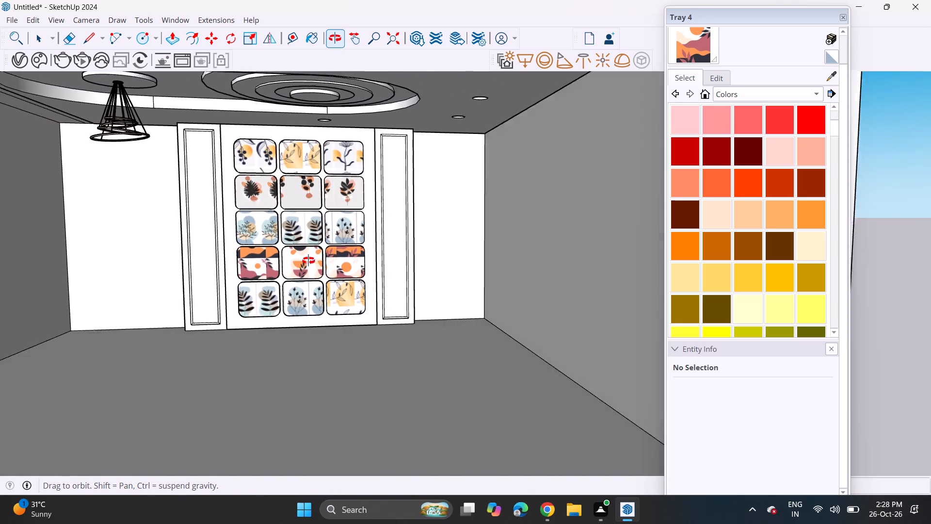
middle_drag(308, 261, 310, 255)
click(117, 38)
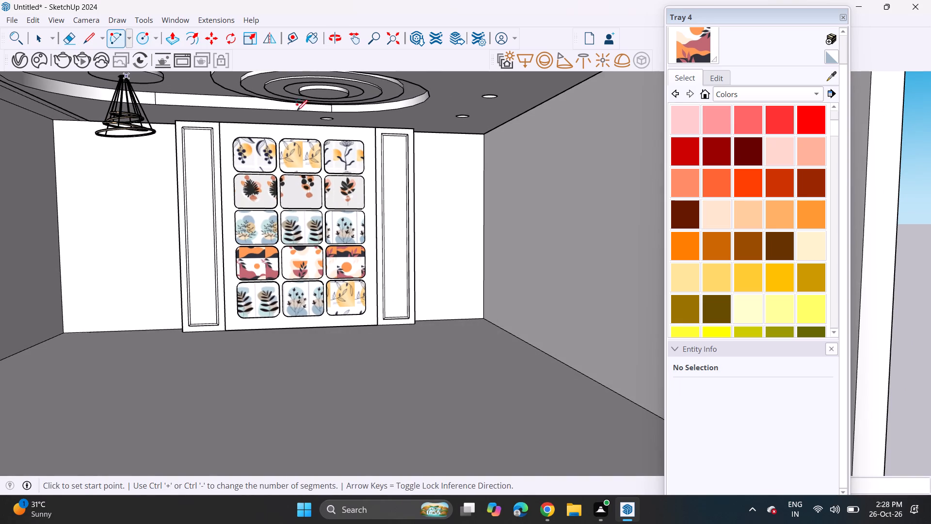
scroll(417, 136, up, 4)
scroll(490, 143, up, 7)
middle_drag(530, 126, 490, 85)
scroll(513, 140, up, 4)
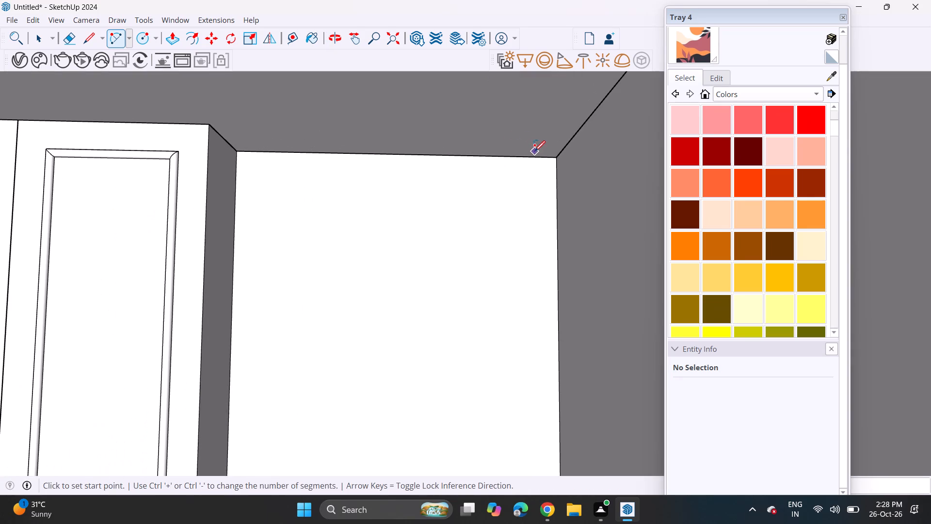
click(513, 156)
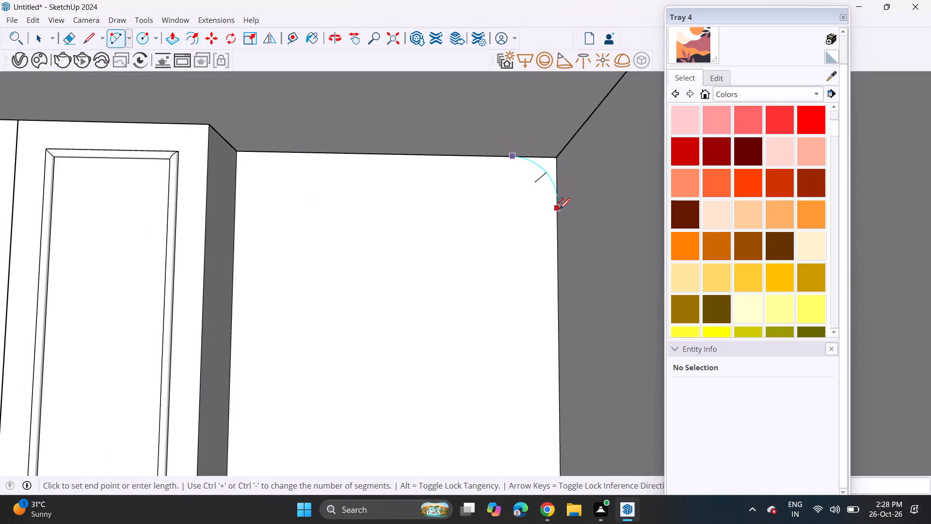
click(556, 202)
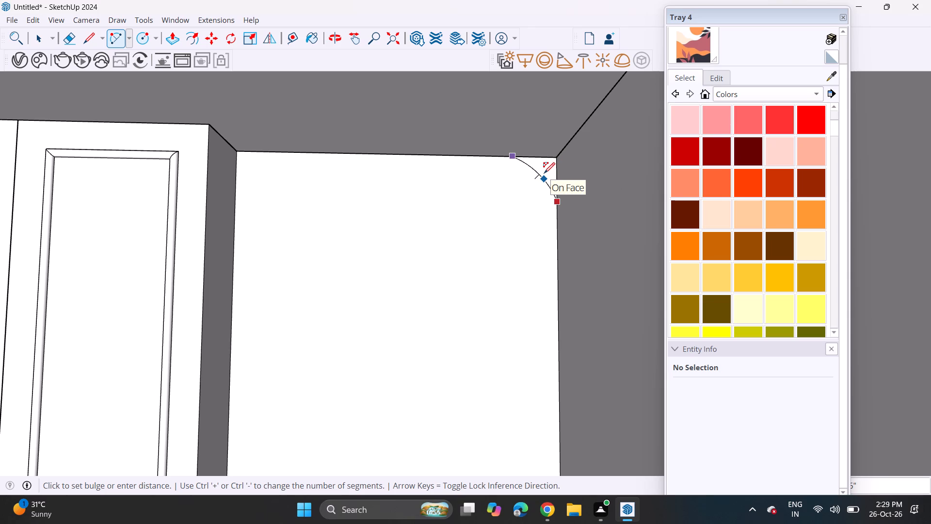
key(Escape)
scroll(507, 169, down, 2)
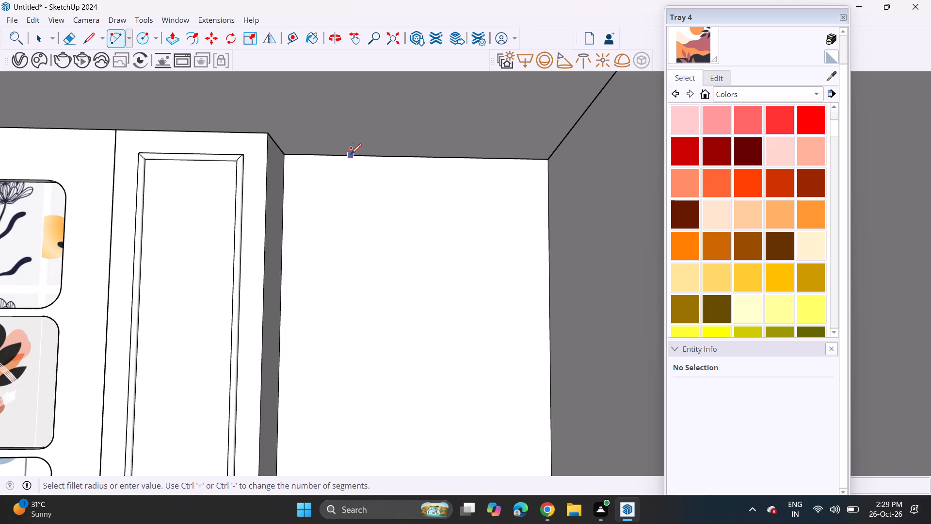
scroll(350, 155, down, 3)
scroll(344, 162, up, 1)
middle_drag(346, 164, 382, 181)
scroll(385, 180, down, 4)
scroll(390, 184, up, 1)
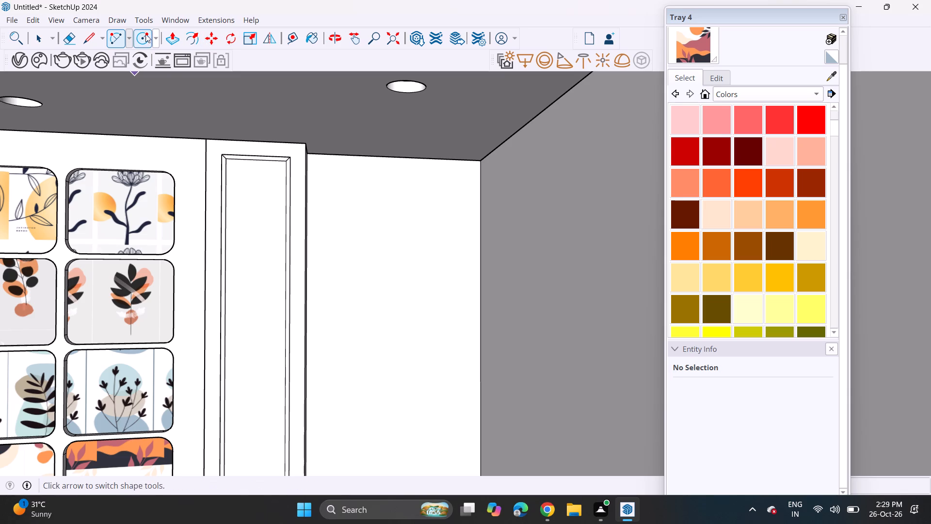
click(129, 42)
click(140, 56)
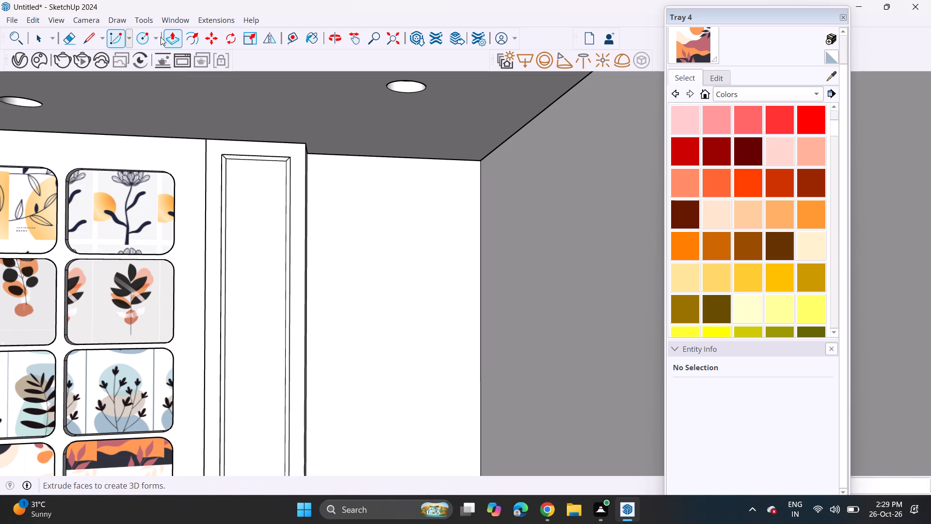
Draw a narrow rectangle along the top of the side wall, from the back ceiling corner to the wall's front end.
click(154, 37)
click(161, 53)
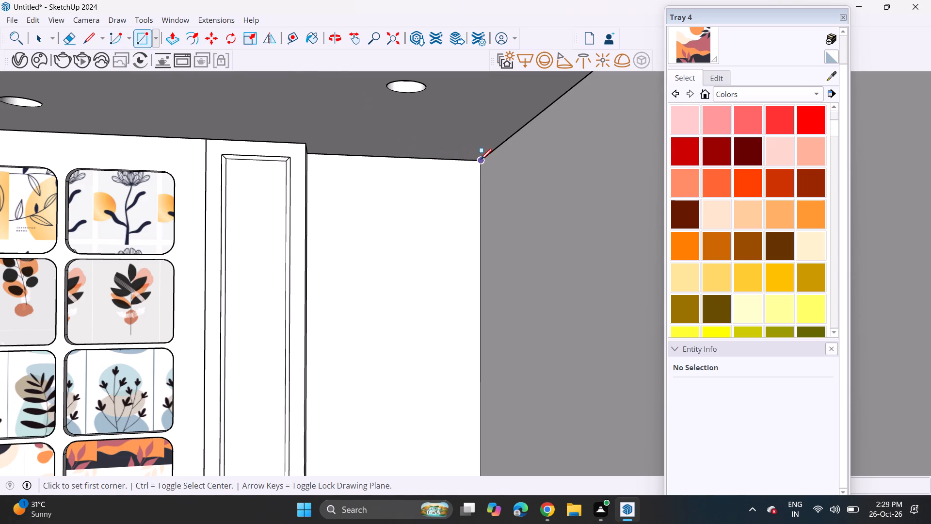
click(482, 160)
scroll(509, 190, down, 13)
middle_drag(512, 190, 334, 189)
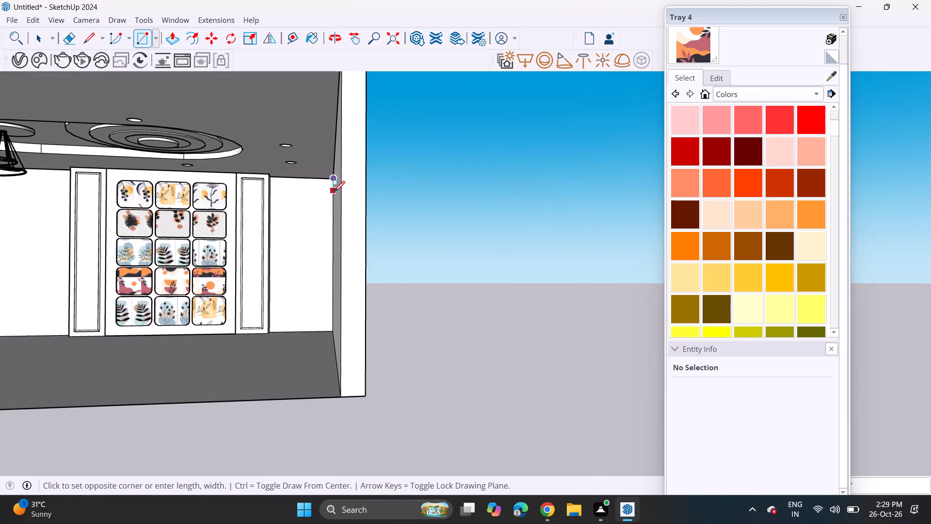
middle_drag(339, 164, 419, 205)
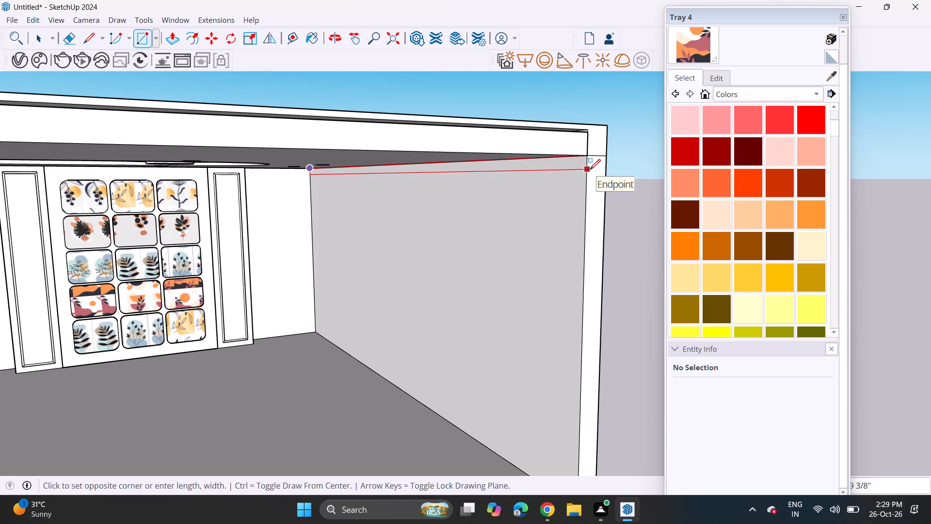
click(589, 170)
Push/Pull the narrow strip inward from the side wall to form a shallow ledge under the ceiling, and extend it slightly further.
scroll(450, 163, up, 1)
scroll(450, 163, down, 1)
scroll(449, 163, up, 4)
middle_drag(317, 146, 253, 145)
scroll(371, 203, up, 10)
click(170, 41)
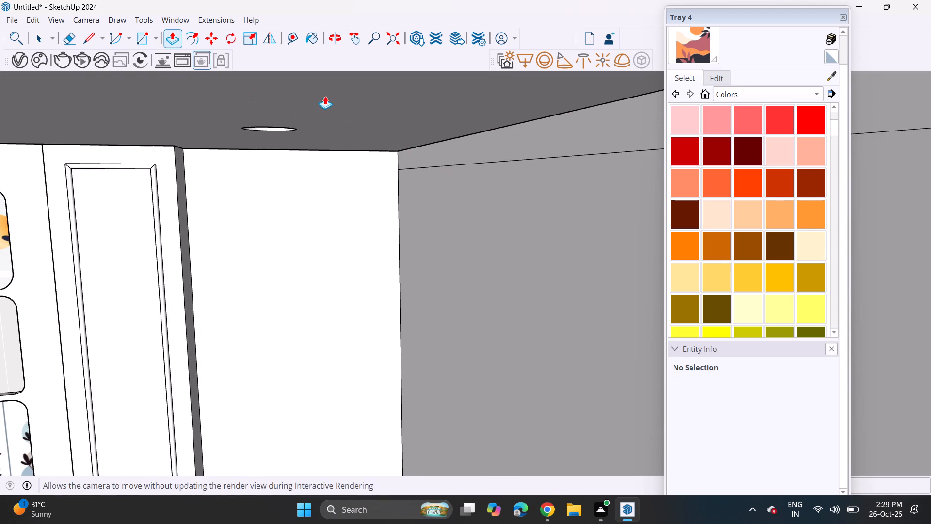
click(468, 165)
key(Escape)
click(481, 149)
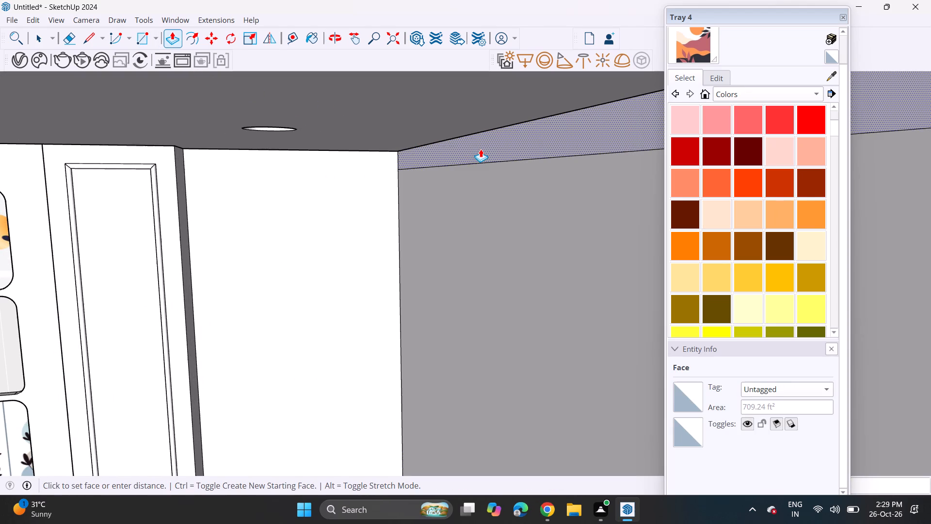
click(466, 143)
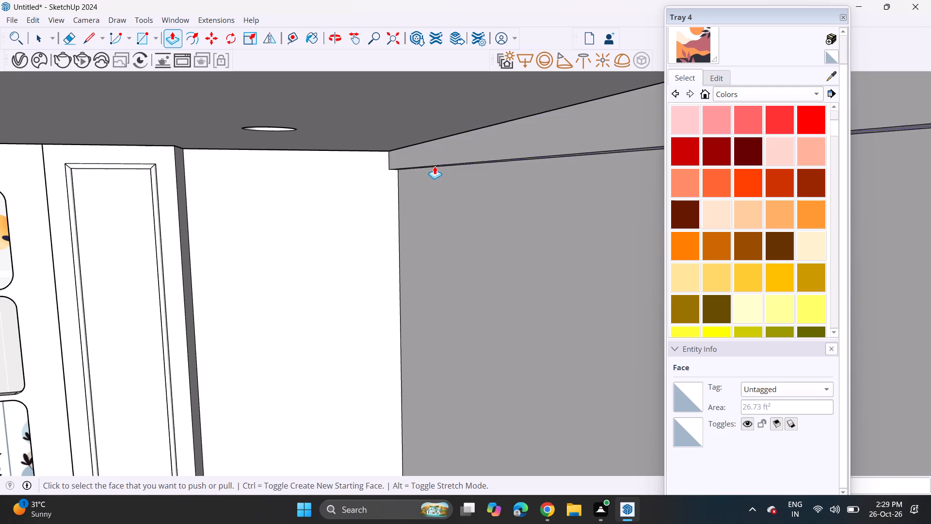
middle_drag(428, 160, 395, 114)
scroll(406, 157, up, 3)
click(413, 168)
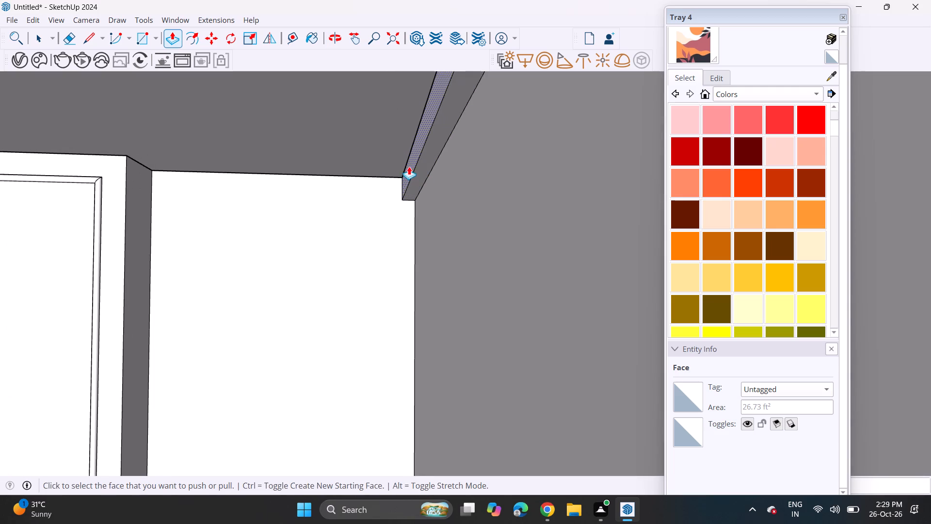
click(407, 175)
click(402, 175)
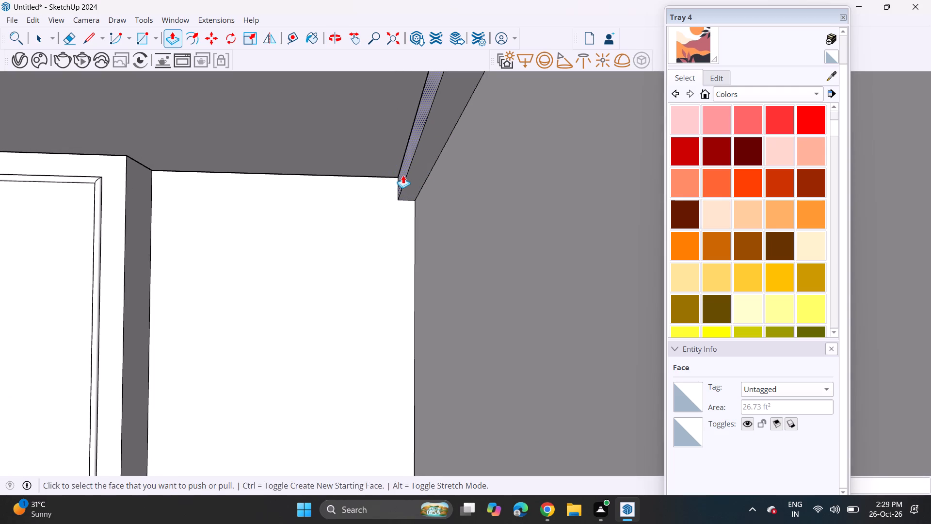
Draw a 2 Point Arc on the back wall from the ledge's lower corner to the ceiling edge.
middle_drag(402, 161, 423, 171)
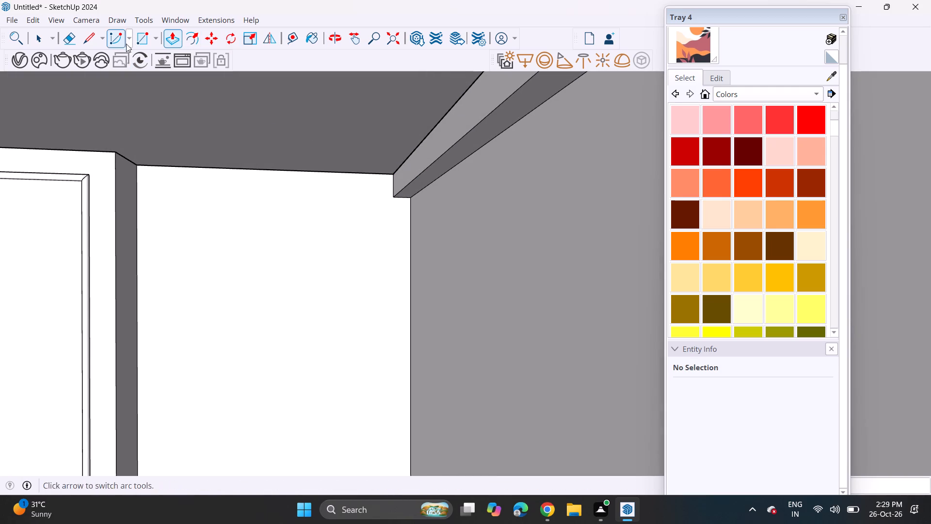
click(120, 44)
click(131, 43)
click(134, 69)
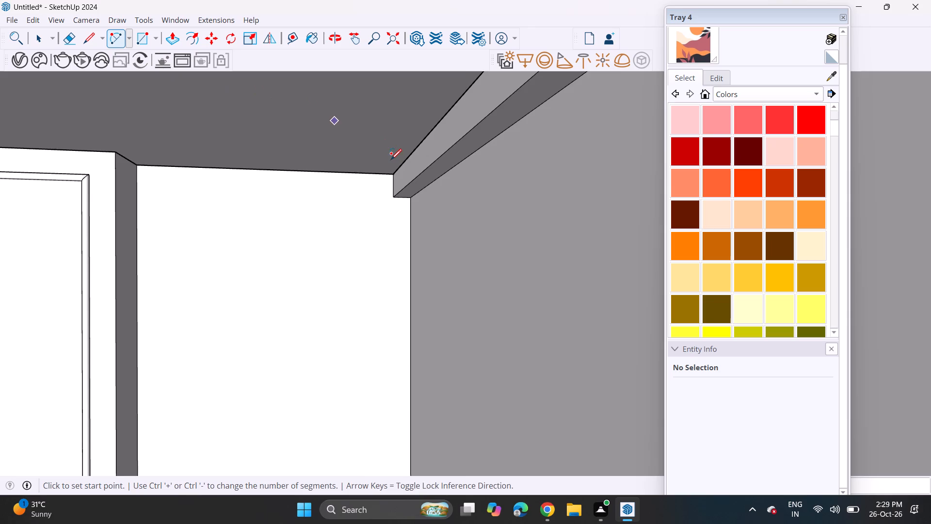
scroll(397, 167, up, 7)
click(390, 212)
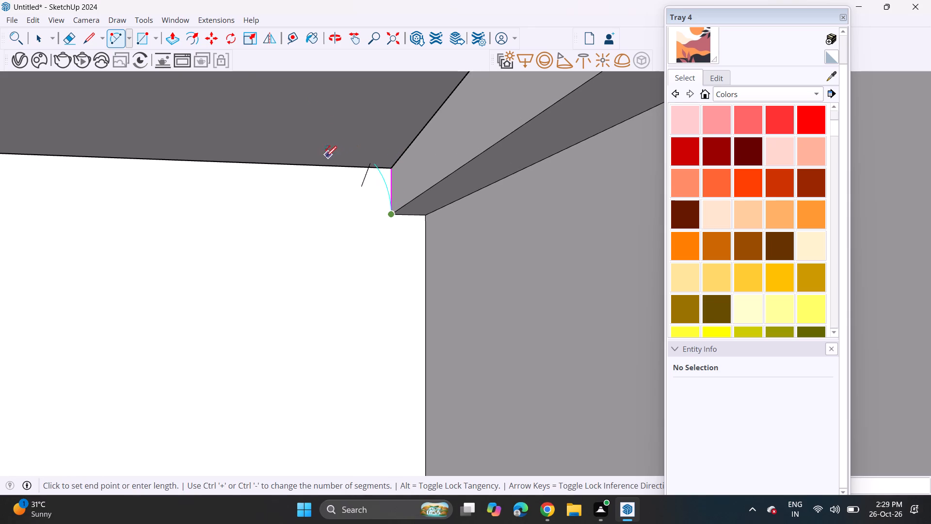
click(348, 168)
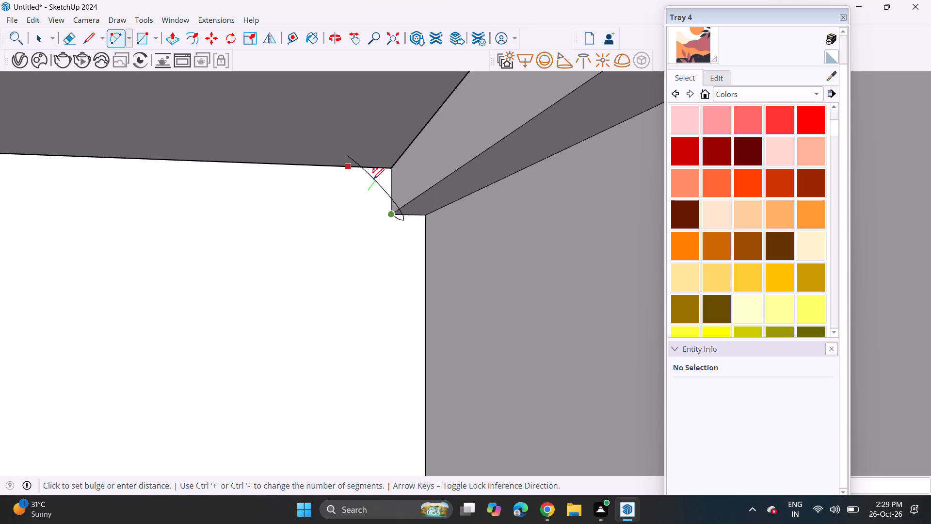
middle_drag(385, 178, 401, 192)
scroll(401, 192, up, 1)
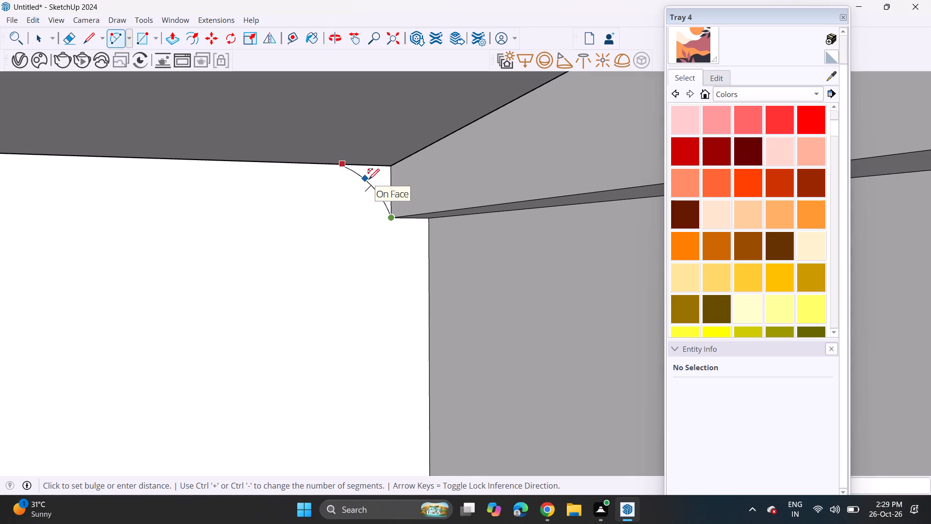
click(374, 174)
Push/Pull the small arc-bounded corner face along the side wall to the room's front end to form a curved cove.
click(176, 37)
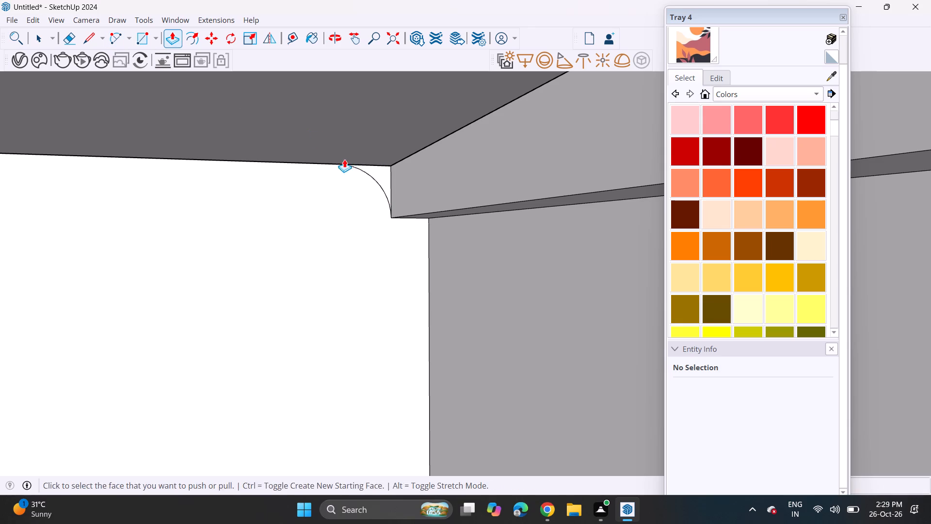
click(380, 175)
scroll(447, 172, down, 17)
scroll(445, 181, up, 1)
scroll(445, 181, down, 1)
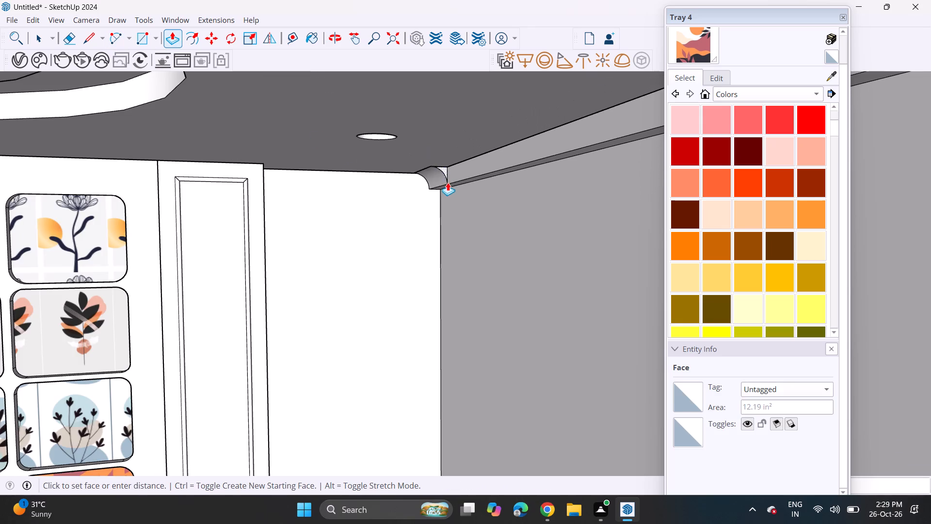
scroll(452, 179, down, 6)
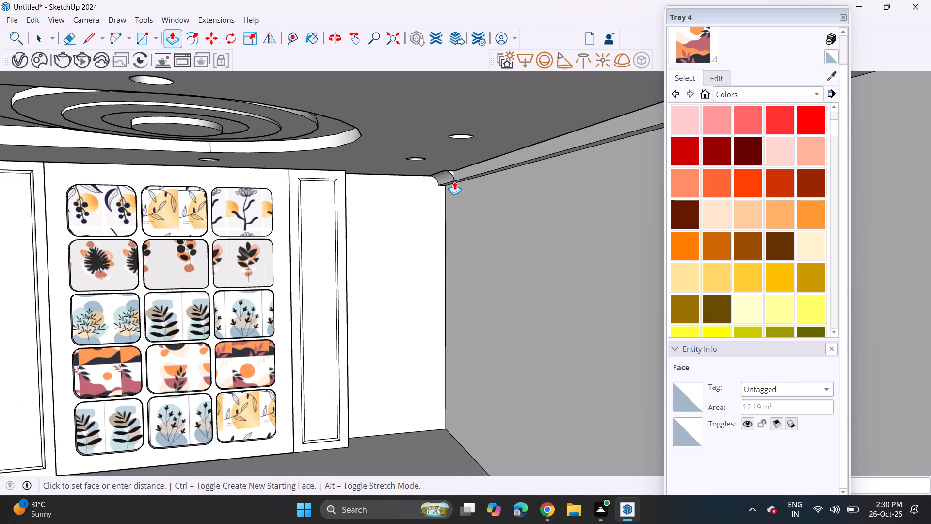
scroll(454, 181, down, 7)
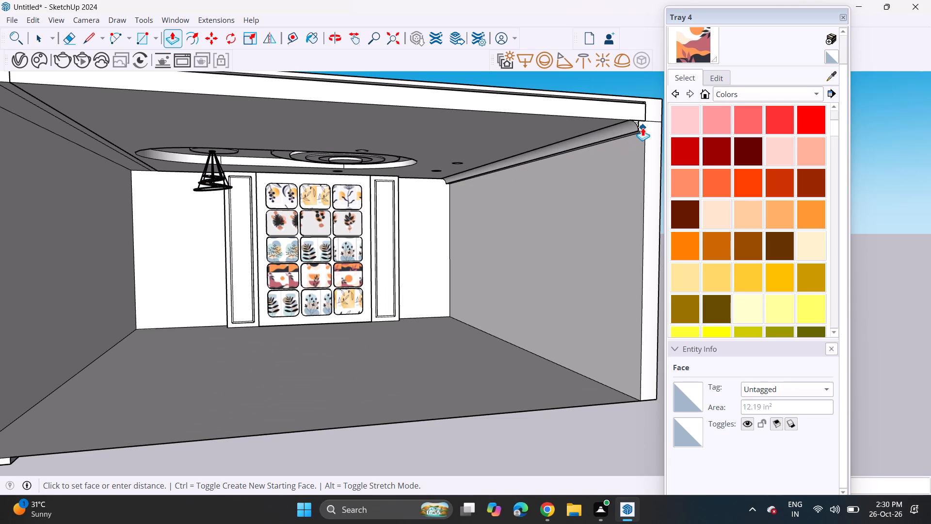
click(642, 128)
Examine the curved cove where it meets the ceiling, back wall and side wall.
scroll(522, 180, up, 7)
middle_drag(441, 208, 389, 153)
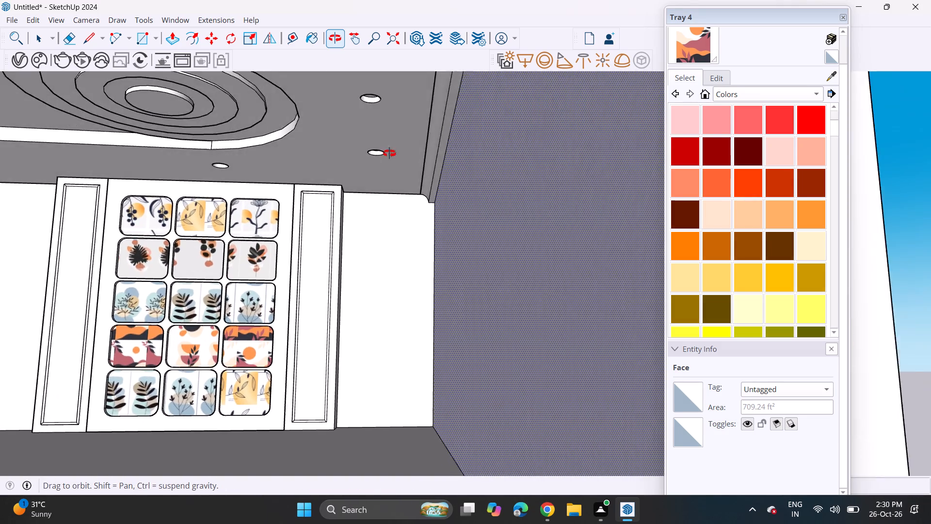
middle_drag(389, 153, 460, 211)
scroll(429, 162, up, 6)
scroll(428, 158, down, 1)
scroll(424, 153, up, 1)
scroll(424, 153, down, 1)
scroll(424, 153, up, 6)
scroll(424, 166, down, 1)
scroll(424, 166, up, 6)
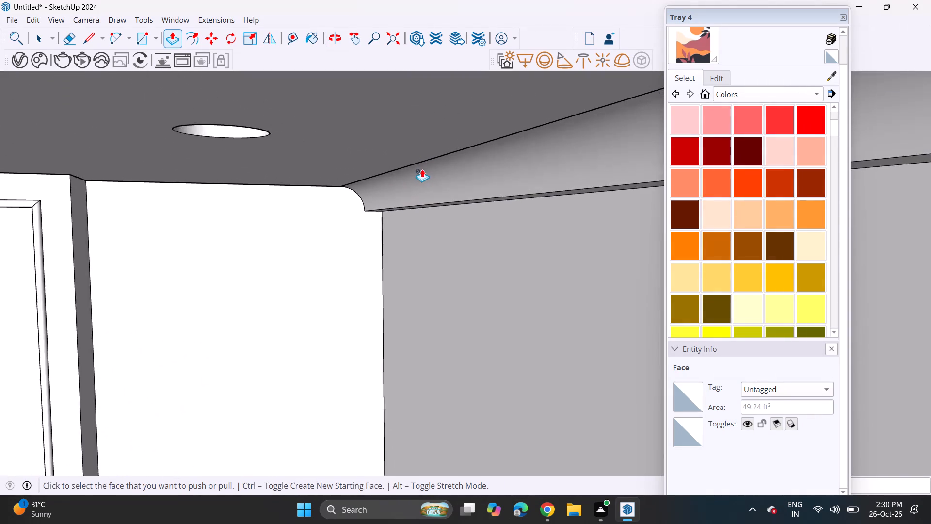
scroll(422, 169, up, 20)
scroll(422, 169, up, 1)
scroll(334, 180, down, 6)
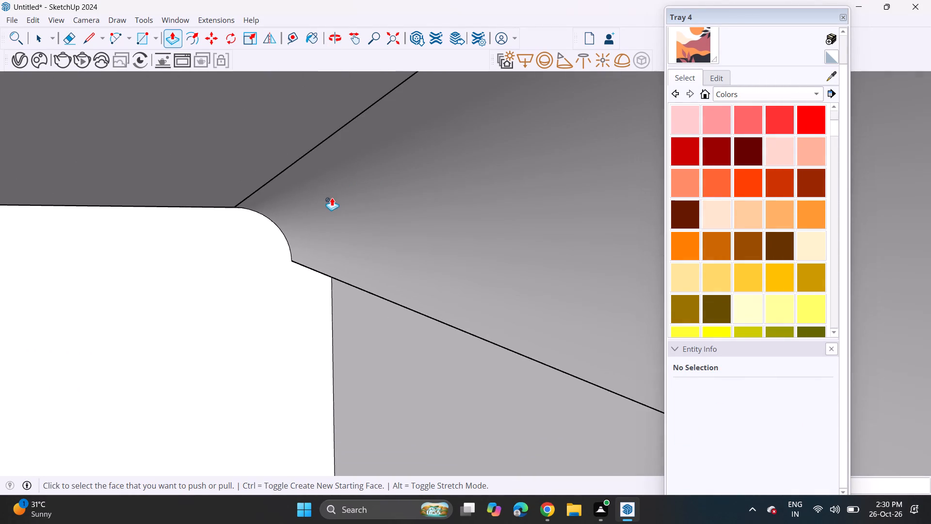
scroll(332, 200, down, 6)
middle_drag(344, 204, 355, 207)
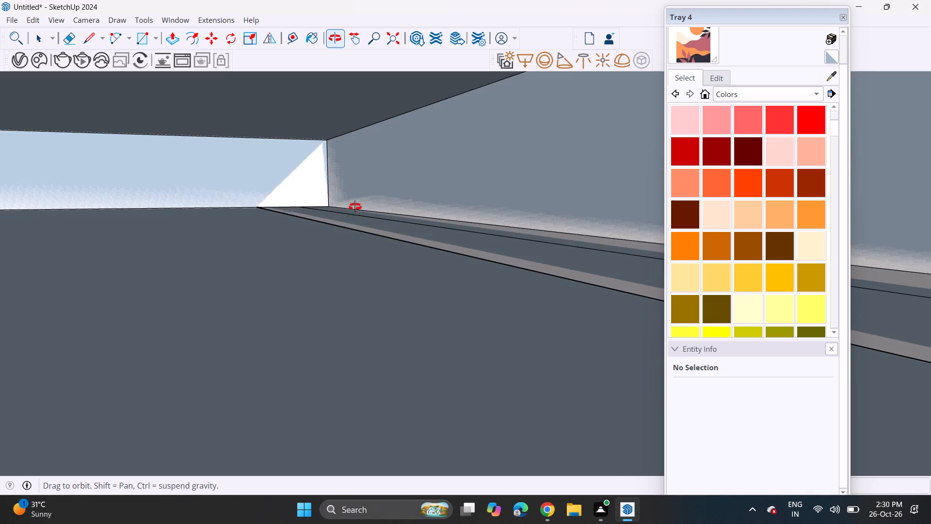
middle_drag(355, 207, 357, 181)
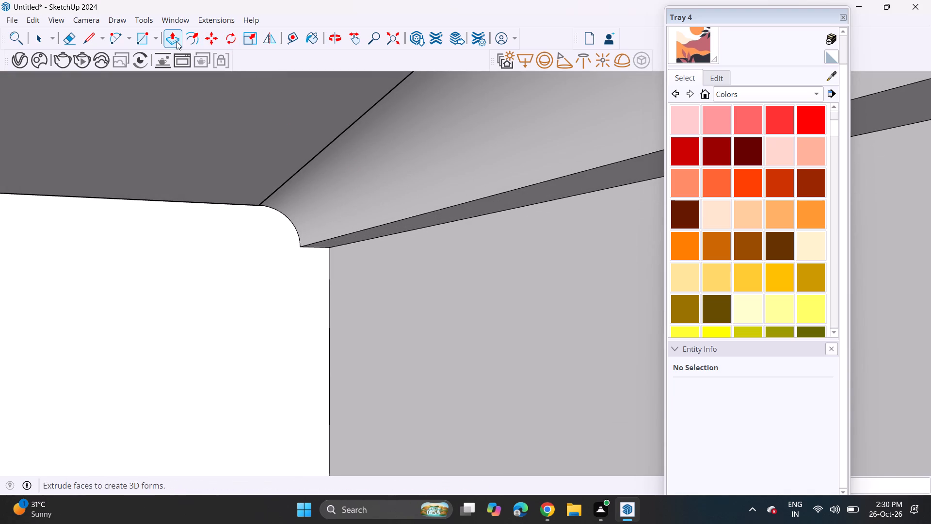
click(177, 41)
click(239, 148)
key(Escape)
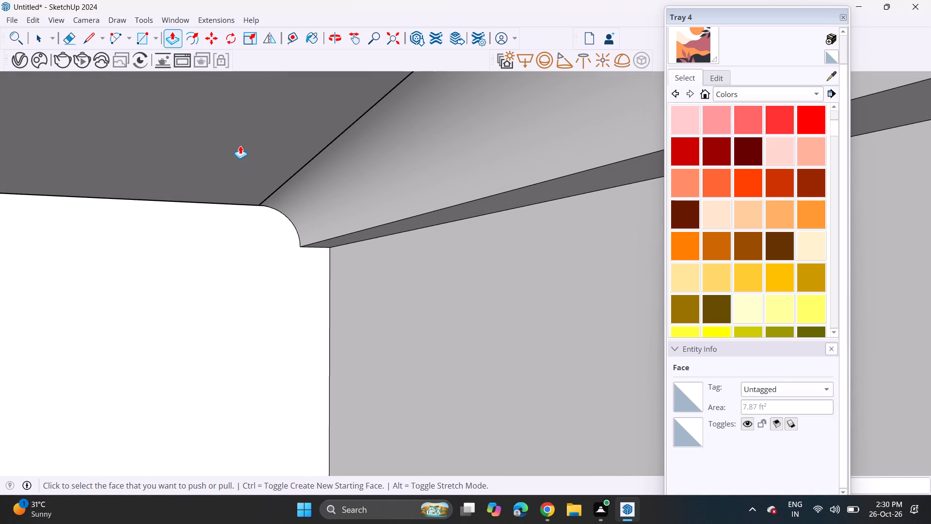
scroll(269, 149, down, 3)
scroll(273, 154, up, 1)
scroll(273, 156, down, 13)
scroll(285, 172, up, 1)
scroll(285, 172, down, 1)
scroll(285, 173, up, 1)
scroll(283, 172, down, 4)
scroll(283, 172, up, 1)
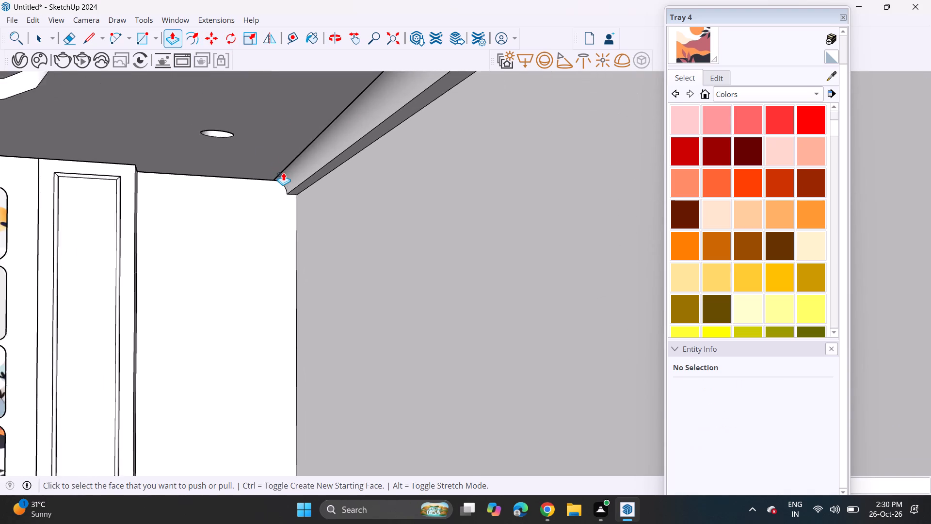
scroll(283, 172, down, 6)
Open the false ceiling group, Push/Pull its underside by a very small amount, and leave the group.
key(space)
double_click(284, 127)
scroll(286, 131, up, 12)
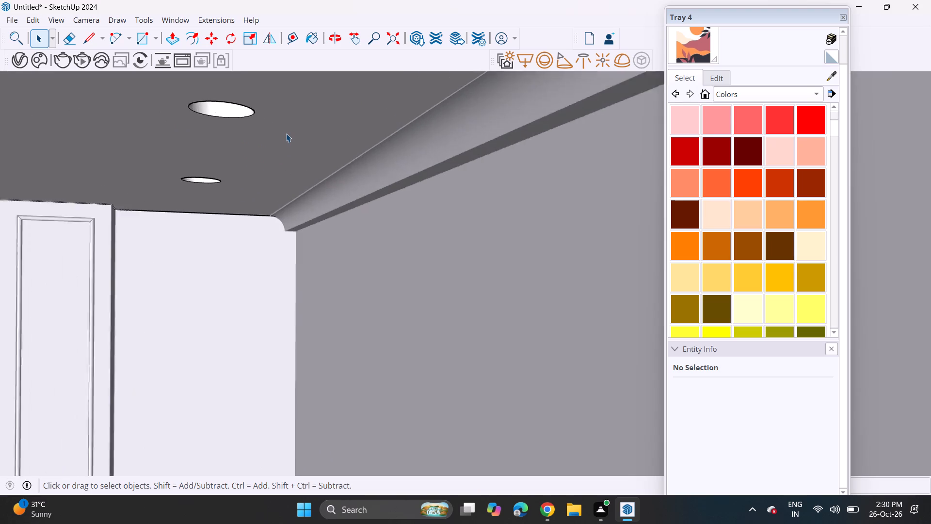
scroll(286, 133, up, 5)
click(167, 33)
scroll(289, 171, up, 4)
click(284, 170)
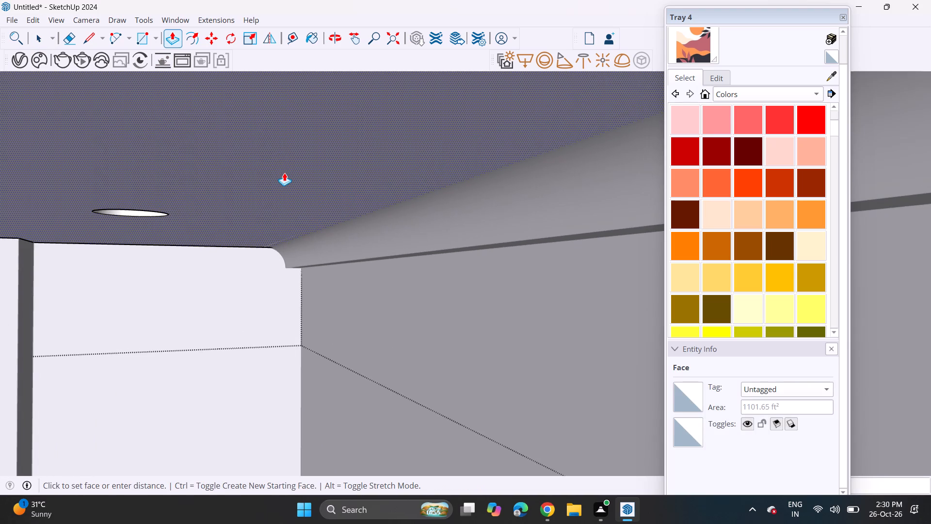
click(284, 173)
scroll(312, 232, down, 7)
scroll(314, 246, up, 1)
scroll(315, 249, down, 11)
middle_drag(337, 284, 307, 244)
key(space)
click(472, 262)
Examine the junction between the ceiling's underside and the curved cove along the side wall.
middle_drag(444, 277, 443, 281)
scroll(444, 277, up, 1)
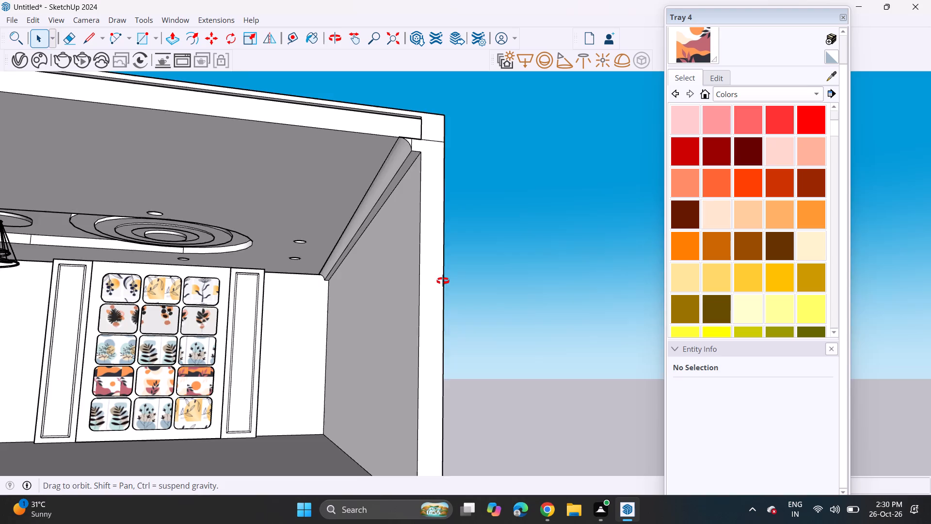
middle_drag(443, 281, 443, 311)
scroll(340, 211, up, 3)
scroll(340, 211, down, 1)
scroll(340, 211, up, 10)
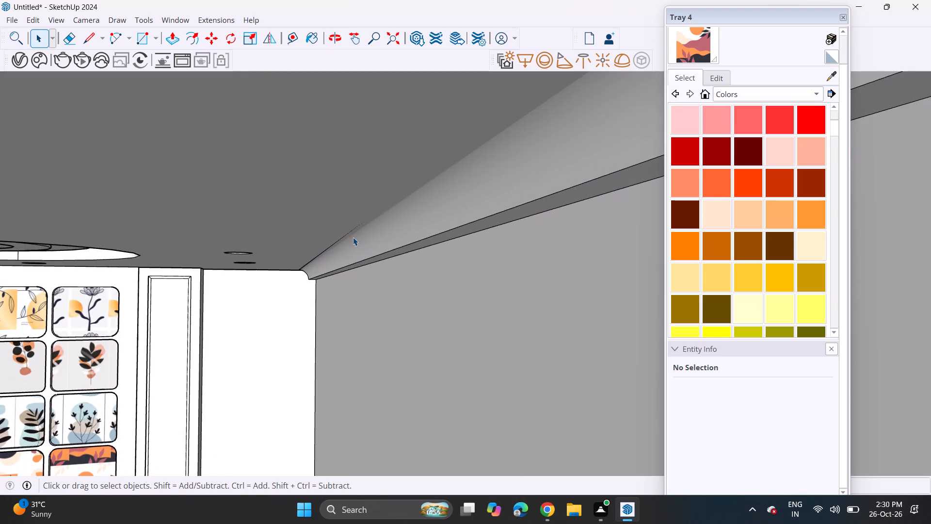
scroll(354, 236, up, 11)
scroll(355, 229, down, 8)
scroll(355, 229, up, 1)
scroll(355, 229, down, 4)
scroll(355, 229, up, 1)
scroll(355, 229, down, 2)
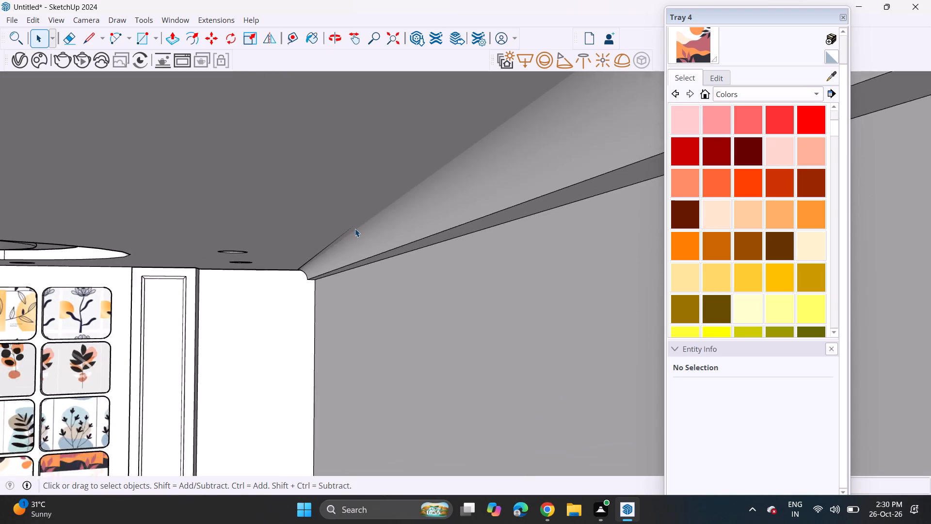
scroll(355, 229, down, 9)
scroll(355, 229, up, 1)
scroll(355, 229, down, 4)
scroll(358, 204, up, 10)
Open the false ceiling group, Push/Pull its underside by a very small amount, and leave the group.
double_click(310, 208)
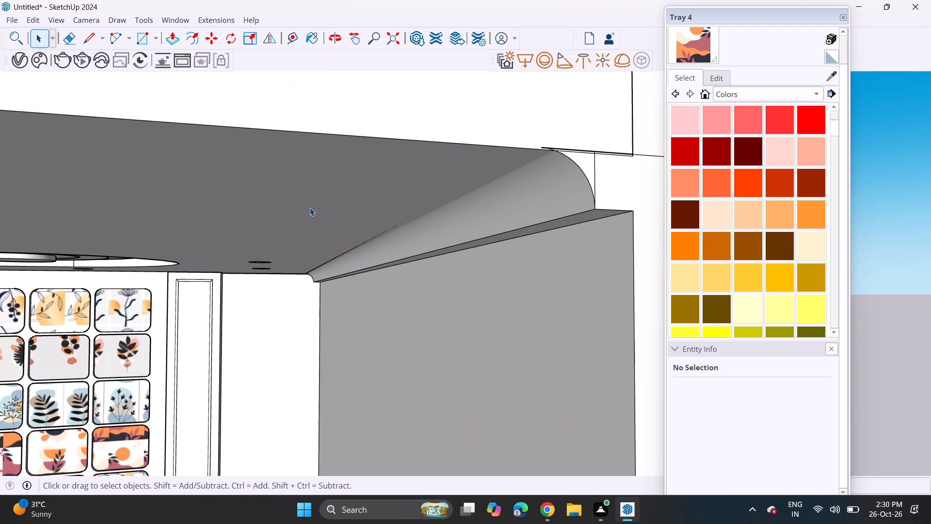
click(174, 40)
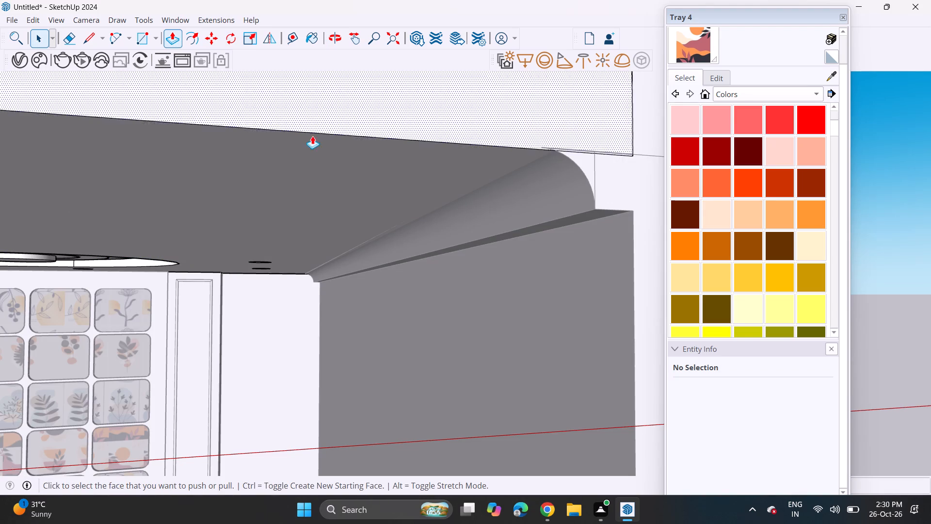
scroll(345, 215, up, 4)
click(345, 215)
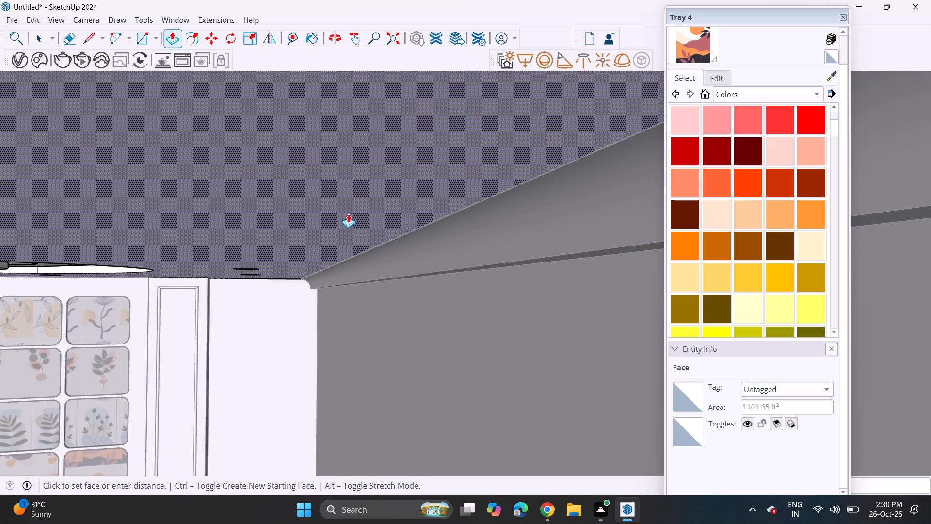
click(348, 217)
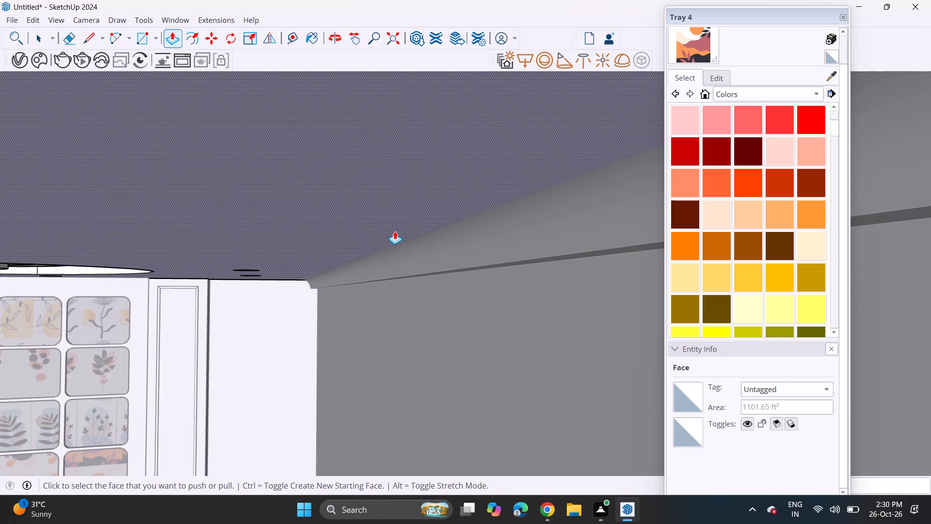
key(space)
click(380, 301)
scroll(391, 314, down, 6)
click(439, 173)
Examine the curved cove where it runs along the ceiling edge to the back wall corner.
middle_drag(470, 273, 450, 236)
scroll(470, 273, up, 1)
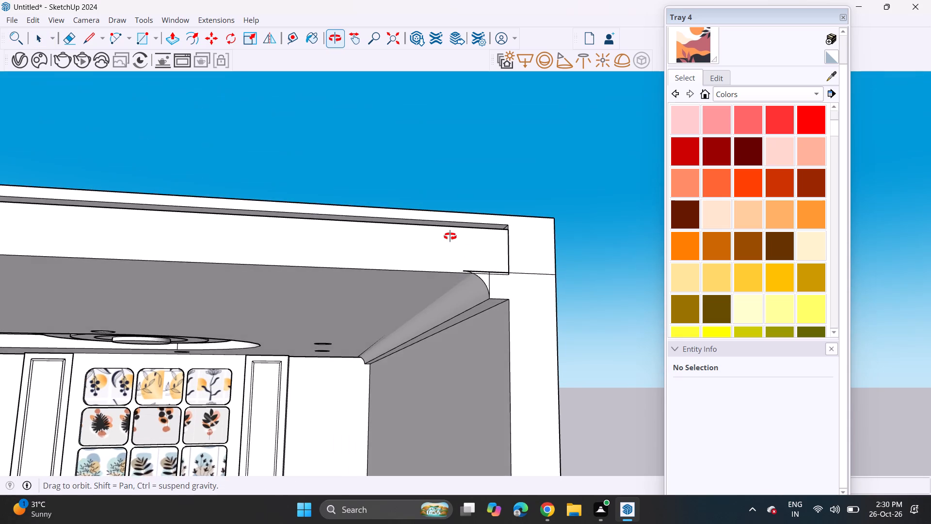
middle_drag(450, 236, 450, 250)
scroll(409, 325, up, 4)
shift+middle_drag(403, 321, 527, 298)
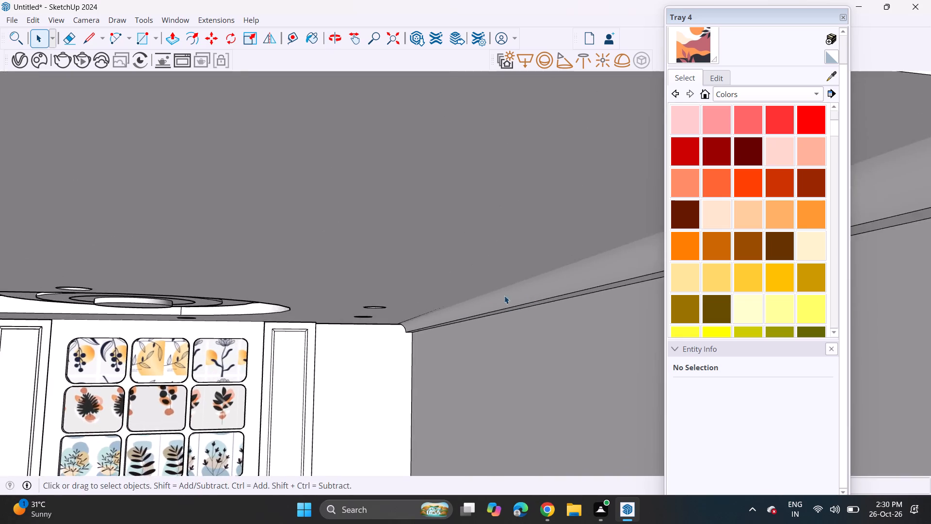
middle_drag(504, 295, 438, 295)
scroll(479, 296, up, 1)
shift+middle_drag(399, 302, 680, 279)
shift+middle_drag(562, 321, 596, 288)
shift+scroll(595, 289, up, 1)
scroll(596, 288, down, 1)
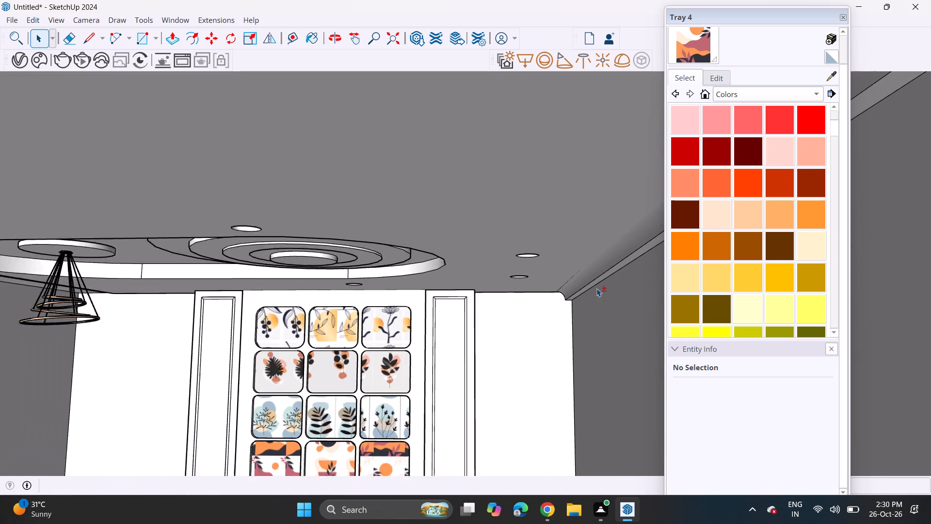
scroll(596, 288, down, 2)
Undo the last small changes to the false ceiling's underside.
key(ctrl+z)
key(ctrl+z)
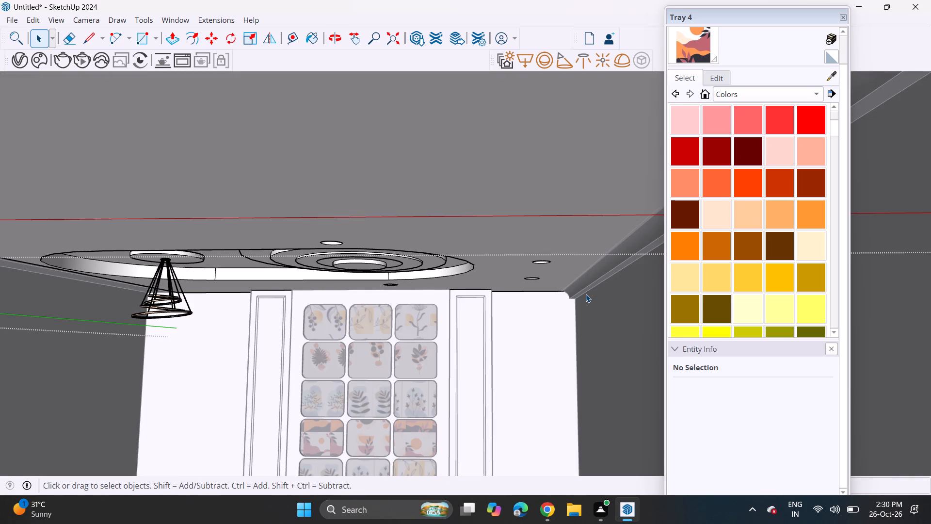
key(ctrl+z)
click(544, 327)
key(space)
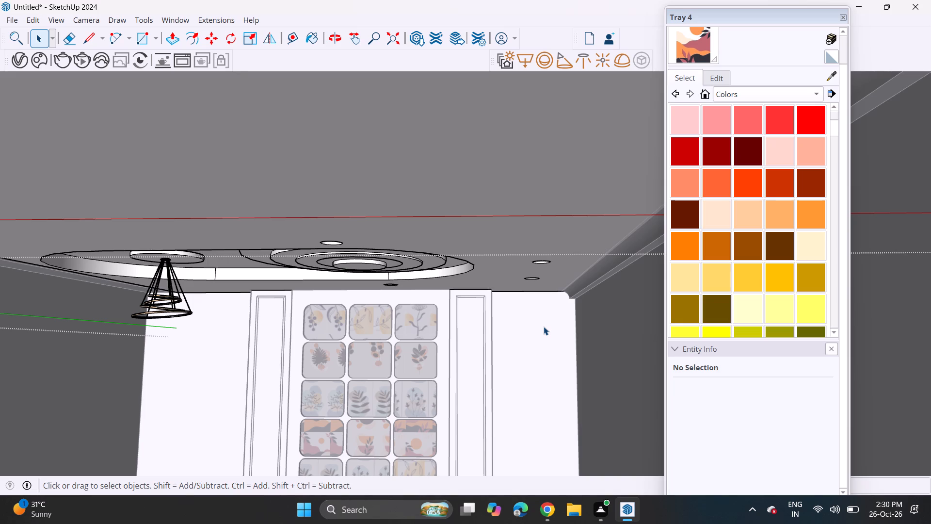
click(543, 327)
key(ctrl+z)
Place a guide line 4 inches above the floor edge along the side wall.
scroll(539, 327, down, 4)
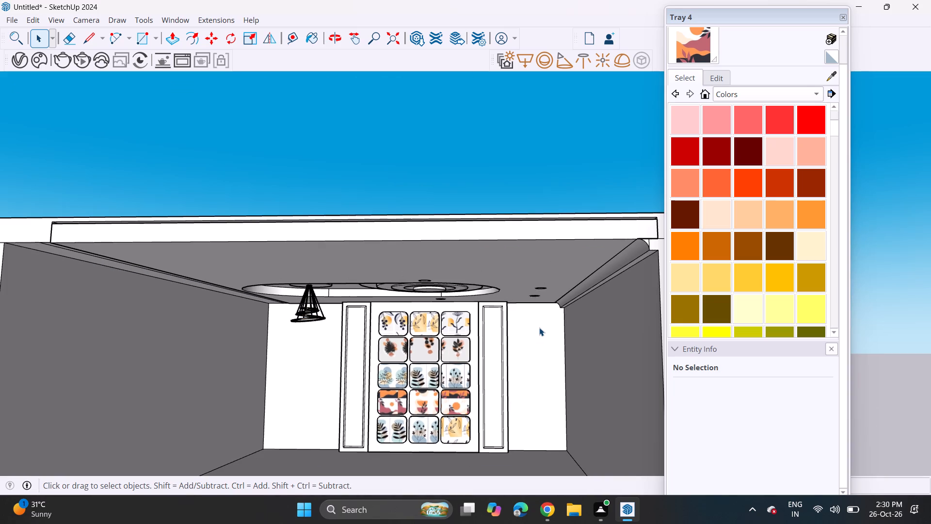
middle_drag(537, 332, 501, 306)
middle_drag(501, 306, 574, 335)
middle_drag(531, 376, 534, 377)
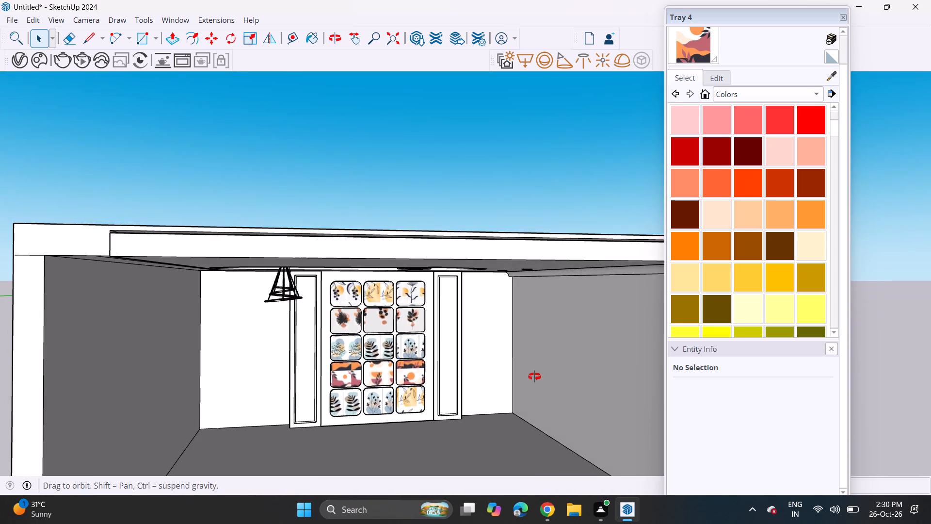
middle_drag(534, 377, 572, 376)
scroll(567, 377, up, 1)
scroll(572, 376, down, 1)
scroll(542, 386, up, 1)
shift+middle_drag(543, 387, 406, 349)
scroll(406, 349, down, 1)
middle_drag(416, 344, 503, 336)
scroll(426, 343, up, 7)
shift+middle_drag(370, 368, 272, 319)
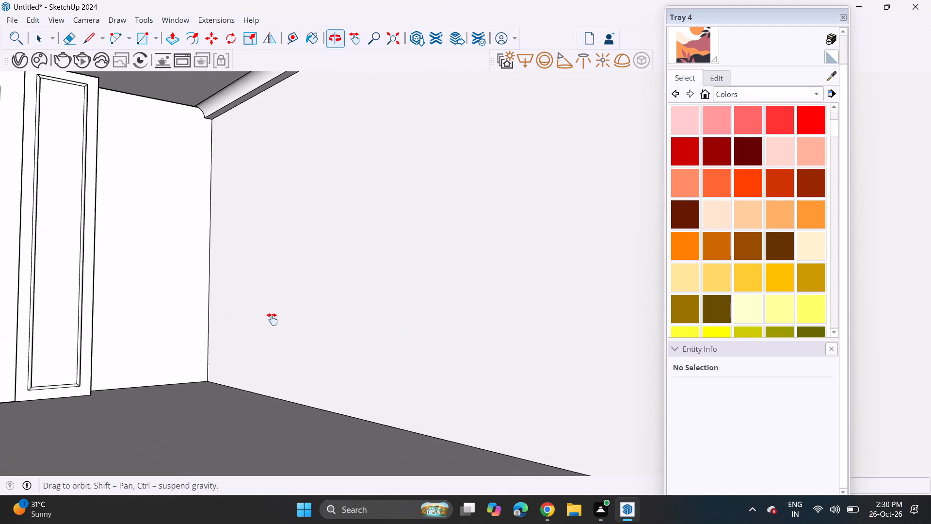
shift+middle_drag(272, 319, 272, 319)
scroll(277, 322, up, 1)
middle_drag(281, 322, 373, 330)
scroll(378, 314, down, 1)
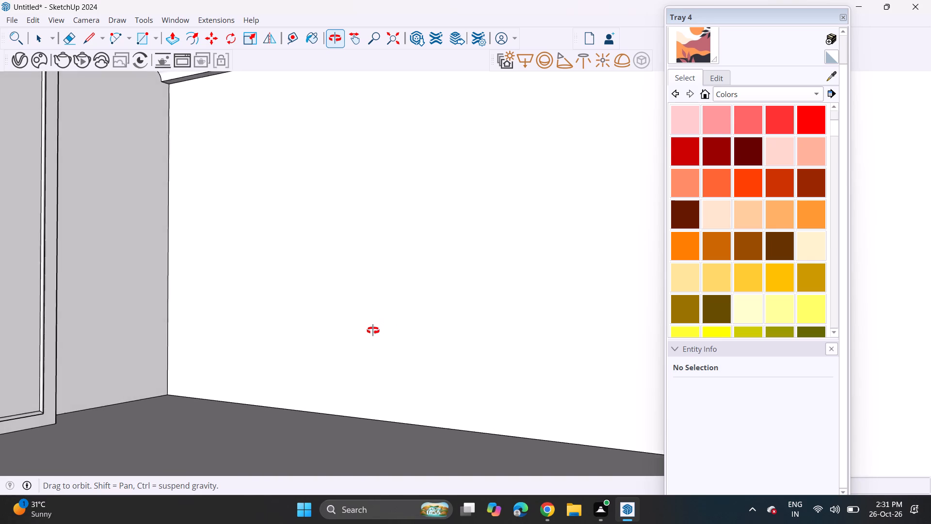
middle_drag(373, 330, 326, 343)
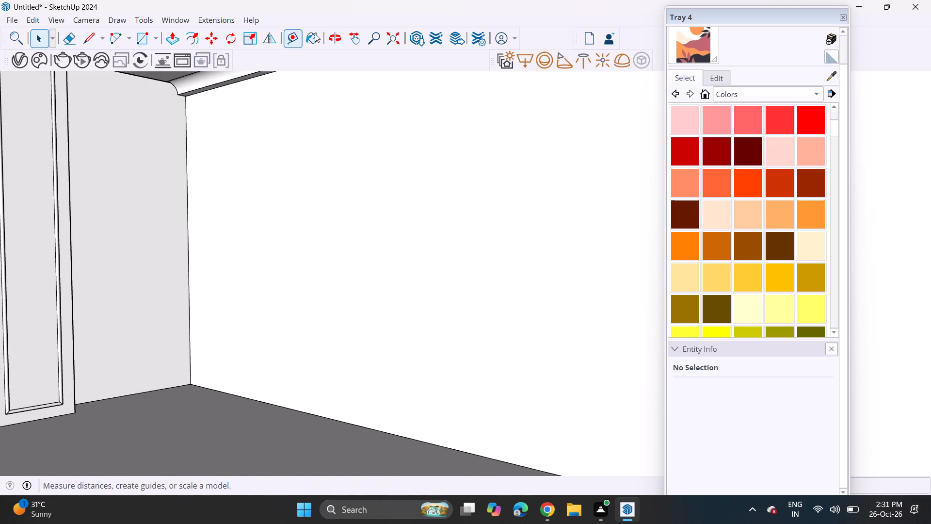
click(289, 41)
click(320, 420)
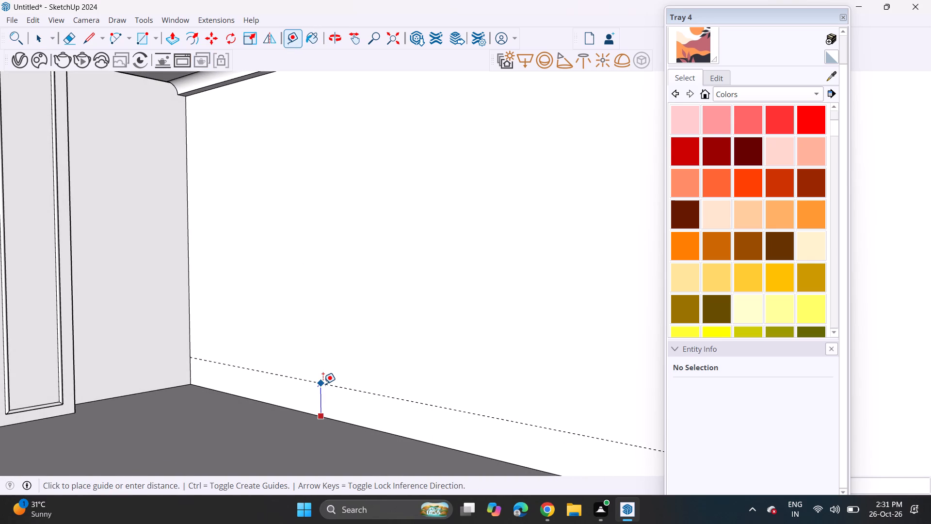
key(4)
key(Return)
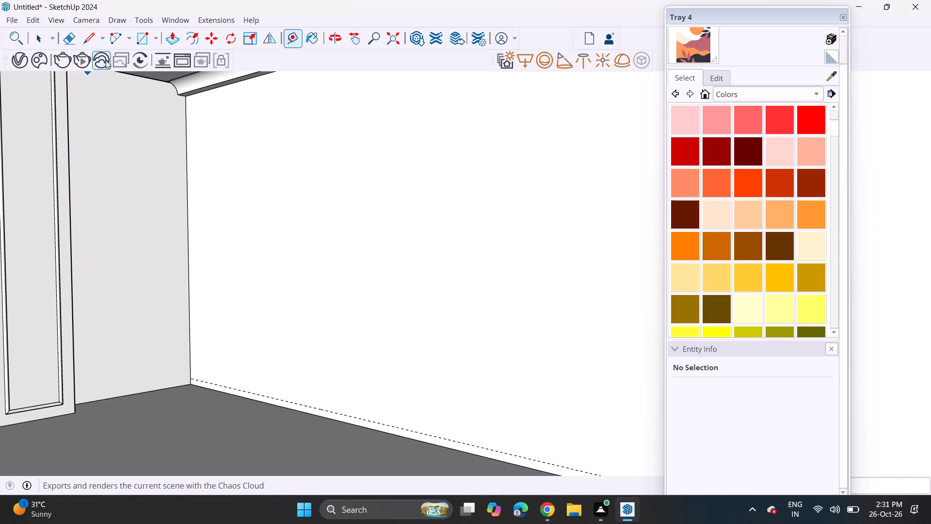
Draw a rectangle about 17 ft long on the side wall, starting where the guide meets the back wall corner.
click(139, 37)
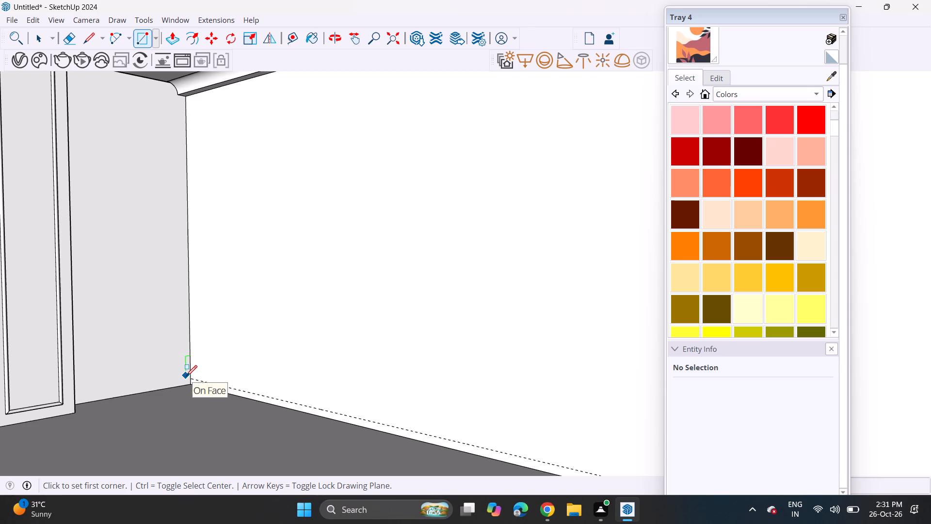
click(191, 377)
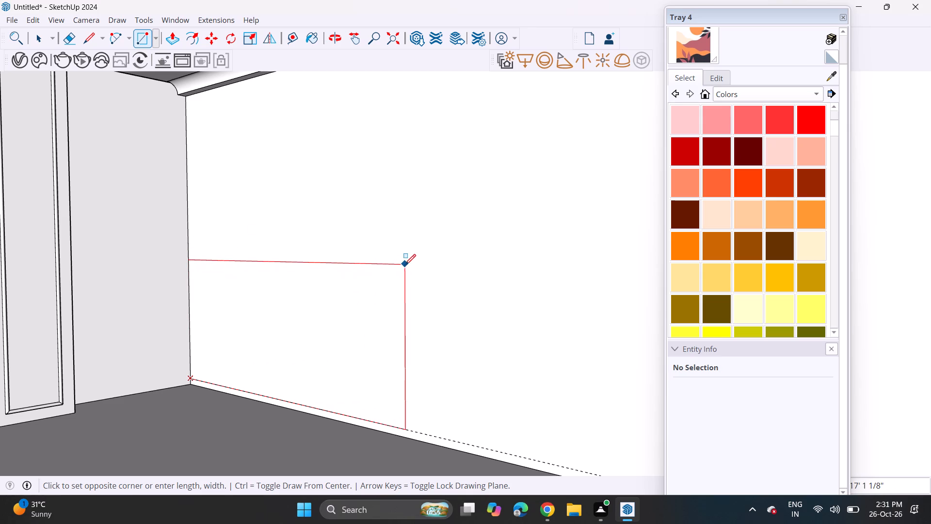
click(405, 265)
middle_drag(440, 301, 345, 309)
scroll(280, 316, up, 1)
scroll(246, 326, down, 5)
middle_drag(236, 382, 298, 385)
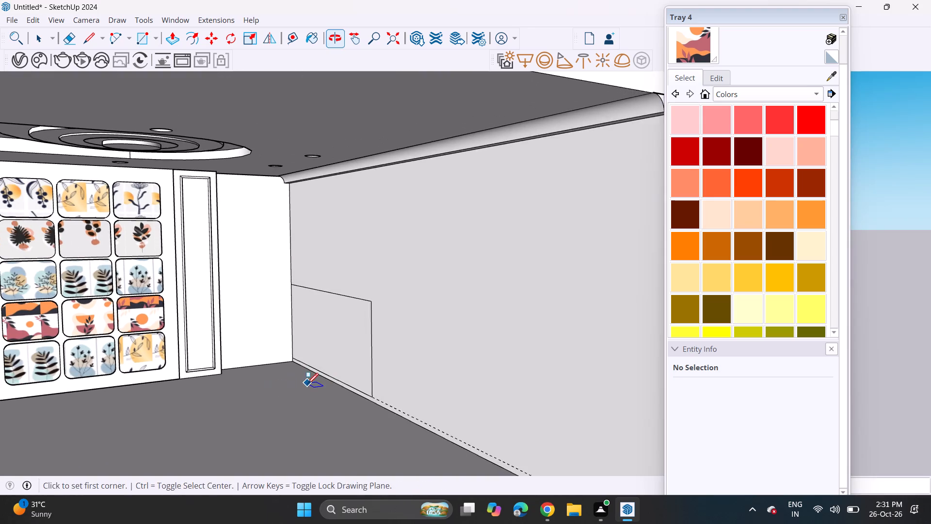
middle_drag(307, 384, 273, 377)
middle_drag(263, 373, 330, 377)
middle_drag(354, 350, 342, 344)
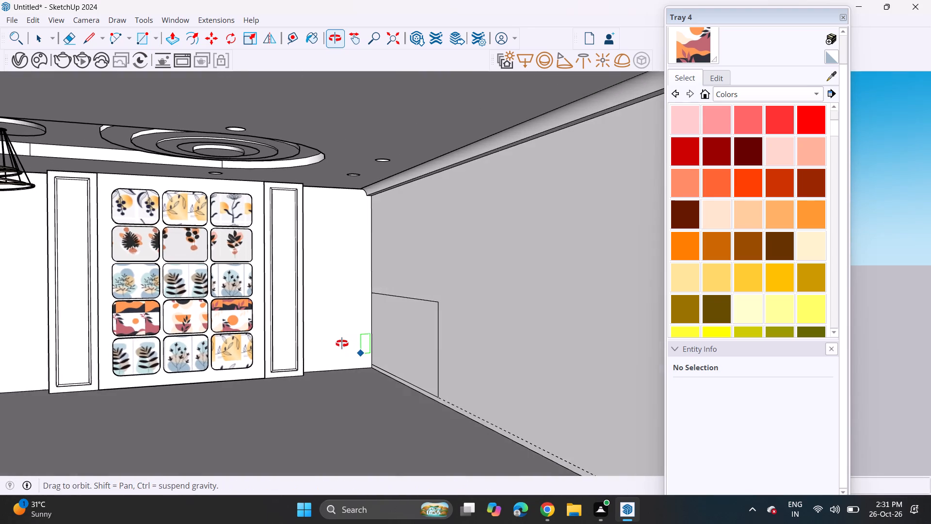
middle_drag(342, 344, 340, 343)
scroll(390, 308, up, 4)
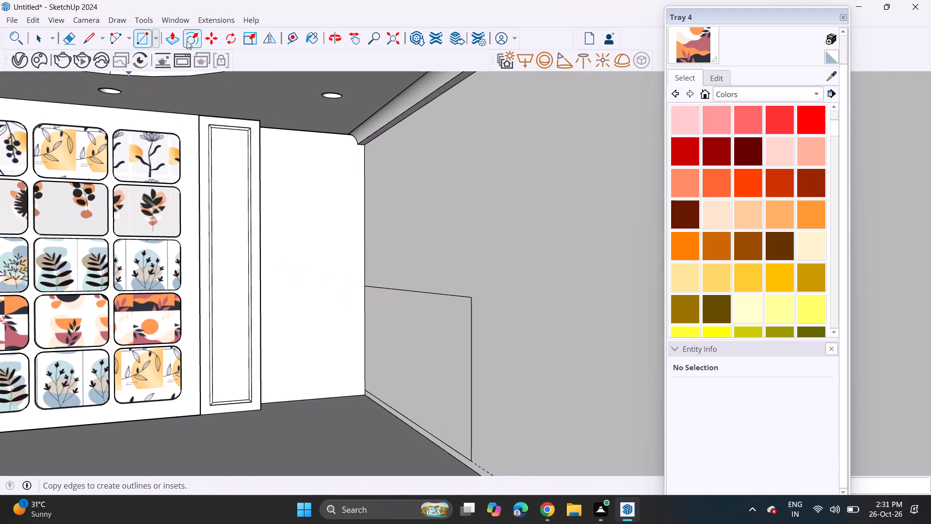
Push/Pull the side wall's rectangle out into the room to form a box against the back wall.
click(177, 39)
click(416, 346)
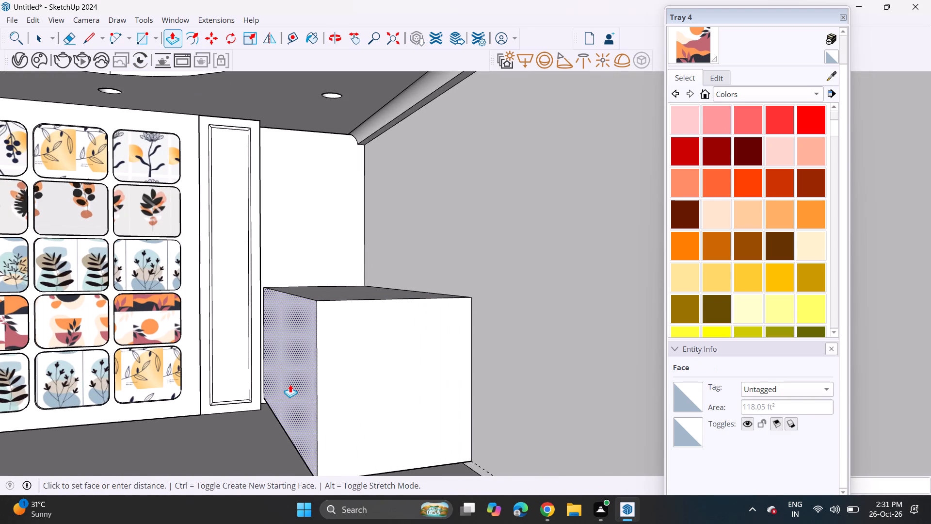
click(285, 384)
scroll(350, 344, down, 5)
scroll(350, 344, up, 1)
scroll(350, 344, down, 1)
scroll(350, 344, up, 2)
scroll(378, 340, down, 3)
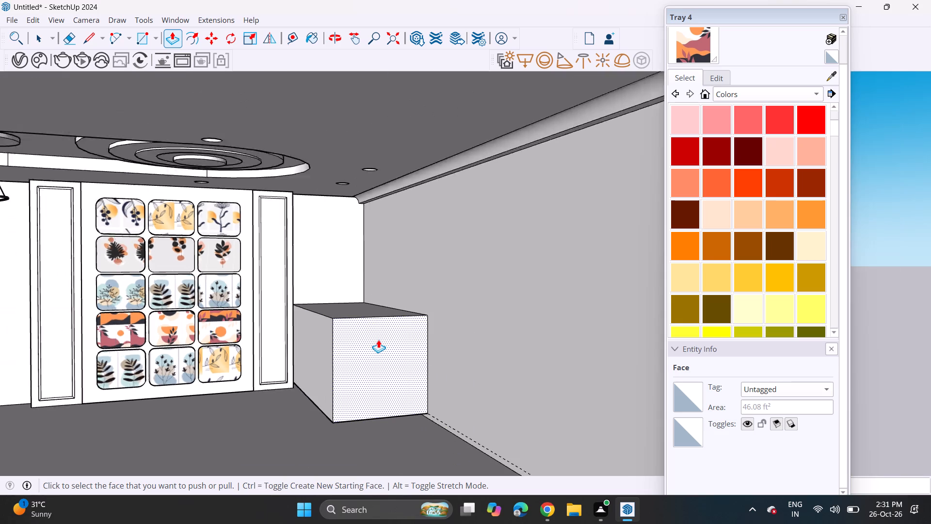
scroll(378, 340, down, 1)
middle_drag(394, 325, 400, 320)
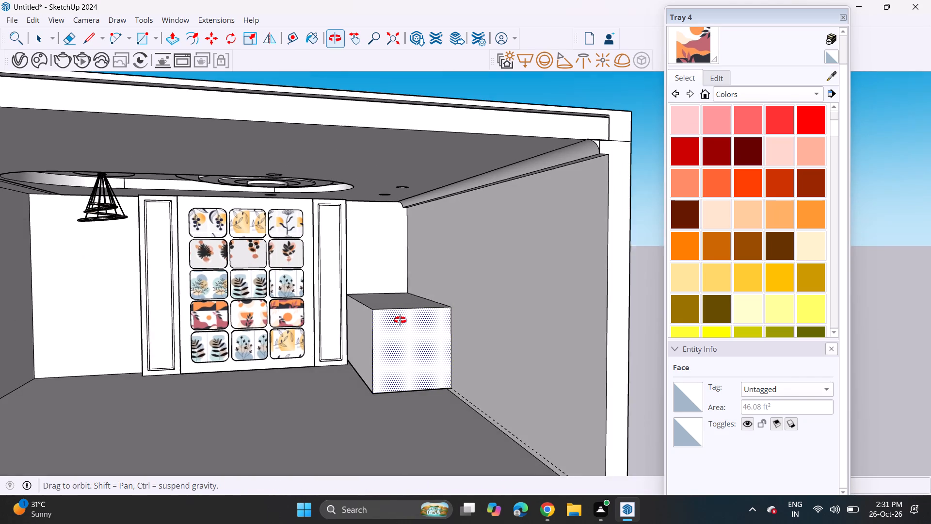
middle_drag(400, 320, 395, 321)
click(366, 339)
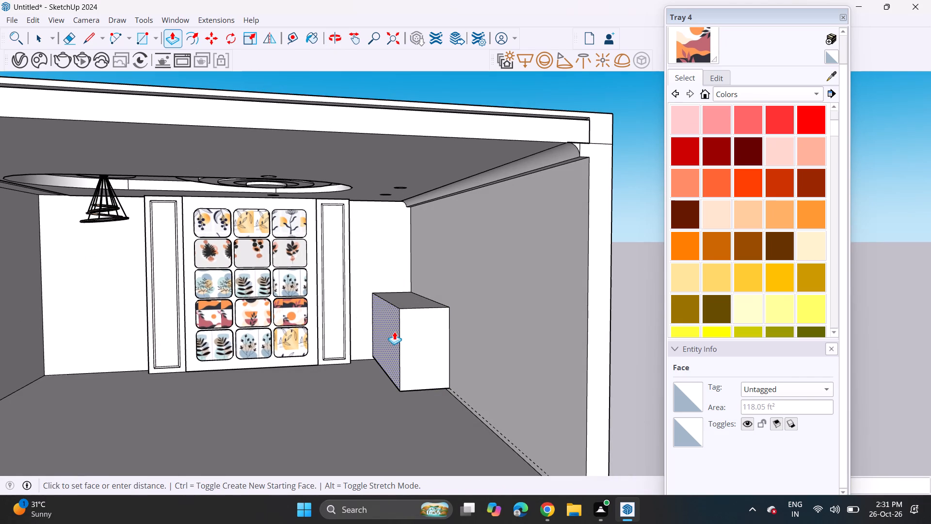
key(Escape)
Undo the side wall's box, rectangle and guide, plus the curved cove, the recess behind it and the wall's dividing line.
key(ctrl+z)
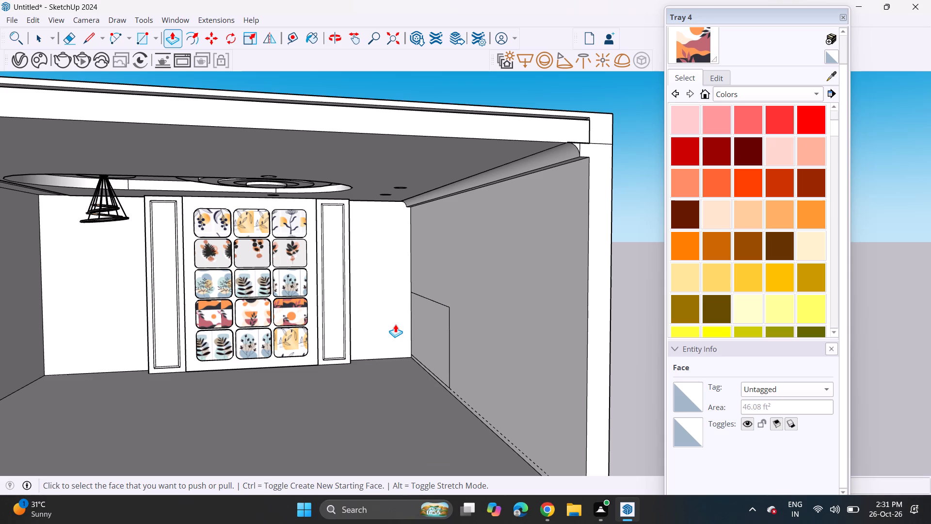
key(ctrl+z)
key(ctrl+z)
key(ctrl+z)
key(ctrl+z)
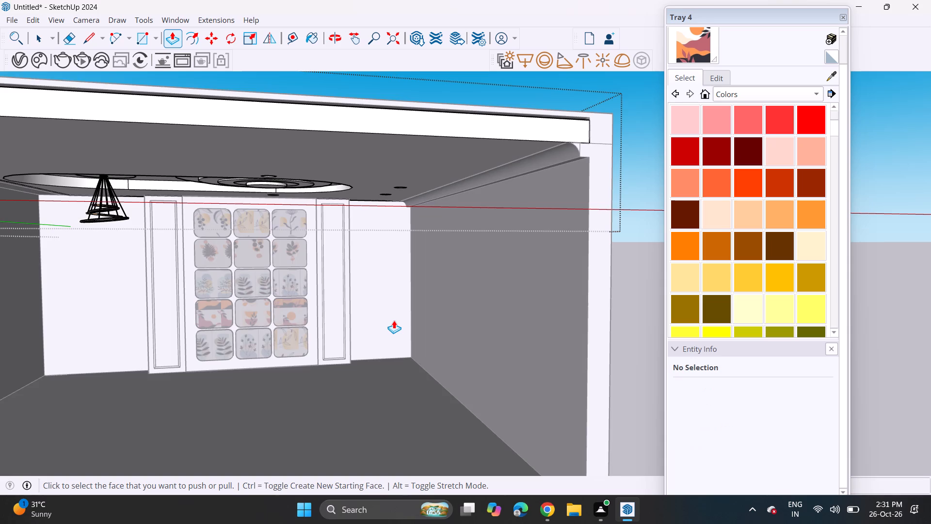
key(ctrl+z)
key(ctrl+z)
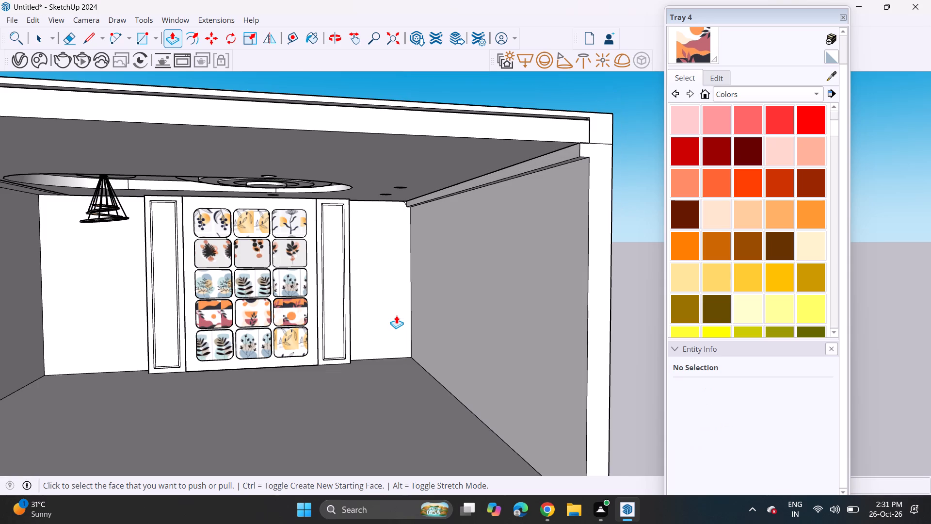
key(ctrl+z)
key(ctrl+z)
key(ctrl+z)
key(ctrl+z)
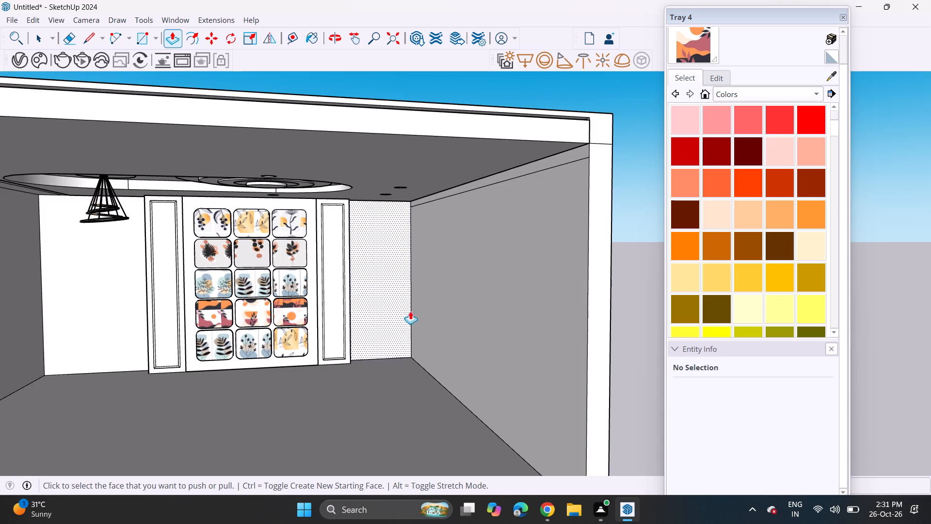
key(ctrl+z)
Push/Pull the full-height side wall face a short distance into the room.
click(428, 305)
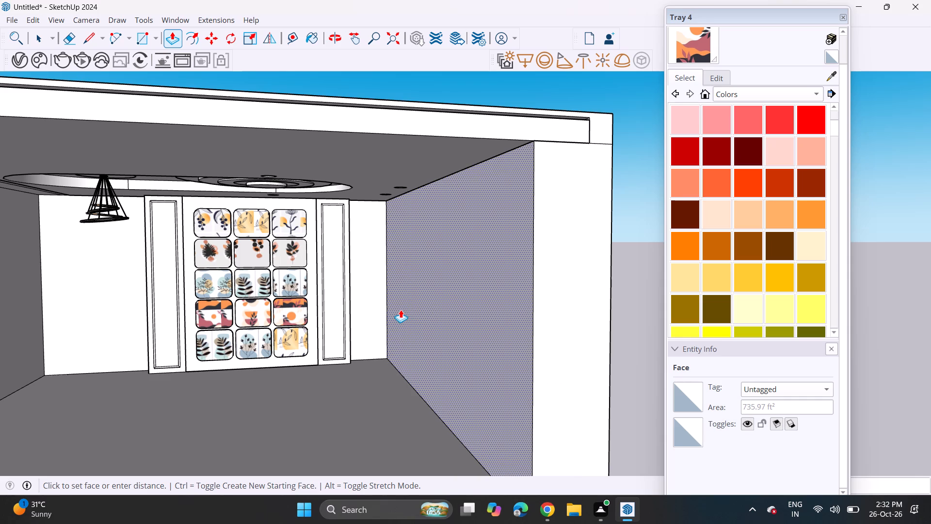
click(401, 310)
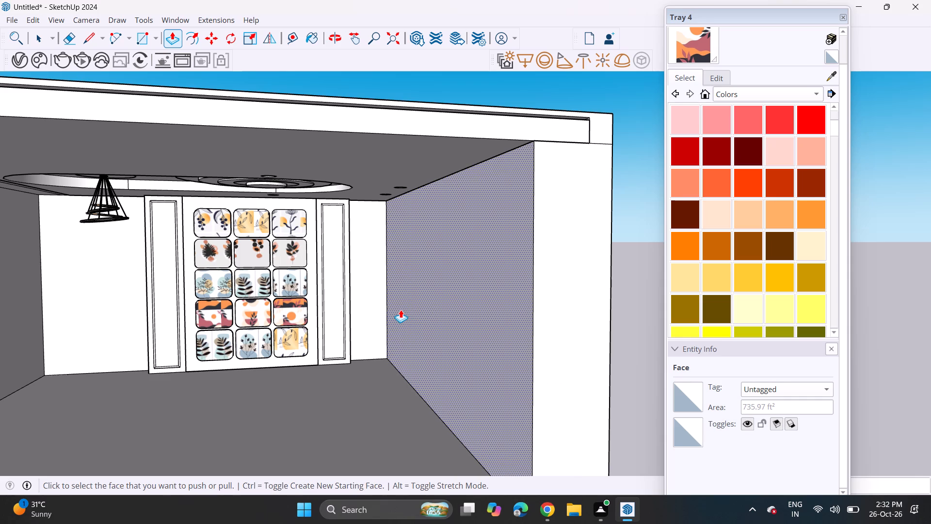
Remove the round ceiling recess nearest the back wall's side corner: Push/Pull its inner face flush and erase the leftover circle.
scroll(372, 303, up, 4)
middle_drag(386, 319, 410, 318)
scroll(404, 311, up, 1)
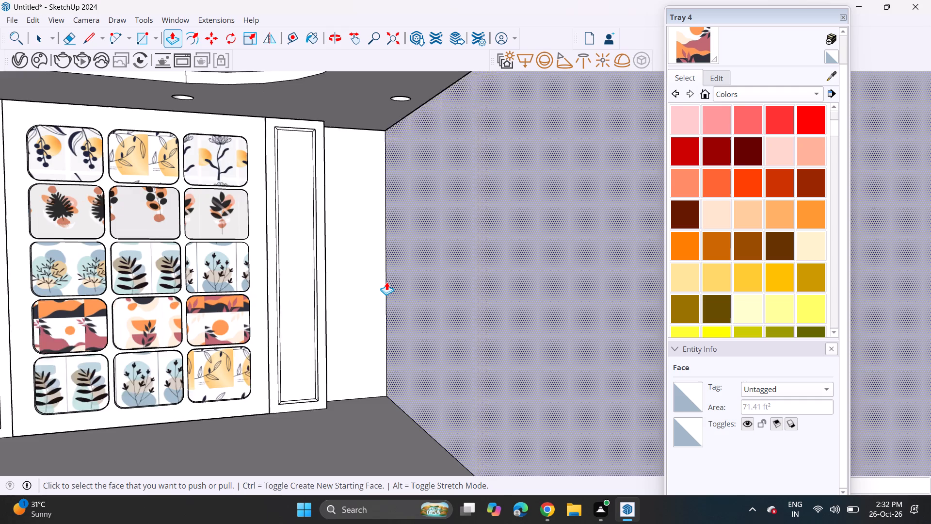
scroll(386, 282, down, 1)
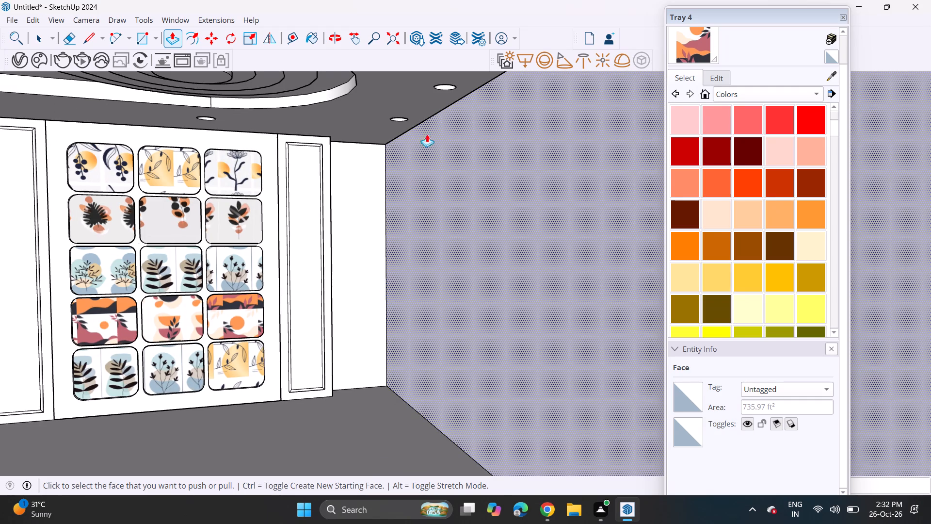
scroll(426, 124, up, 6)
scroll(384, 123, up, 2)
middle_drag(384, 123, 373, 64)
scroll(369, 81, up, 1)
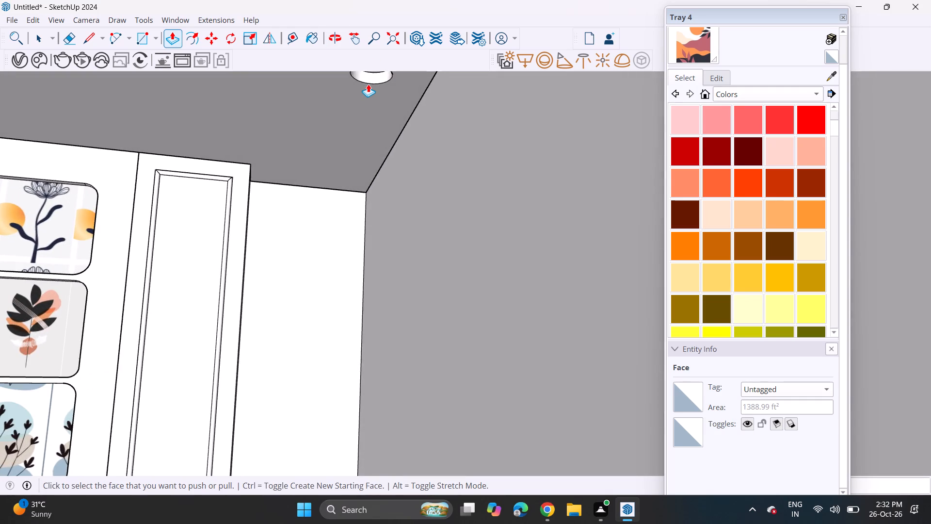
shift+middle_drag(368, 84, 379, 199)
middle_drag(383, 190, 376, 159)
scroll(376, 159, up, 3)
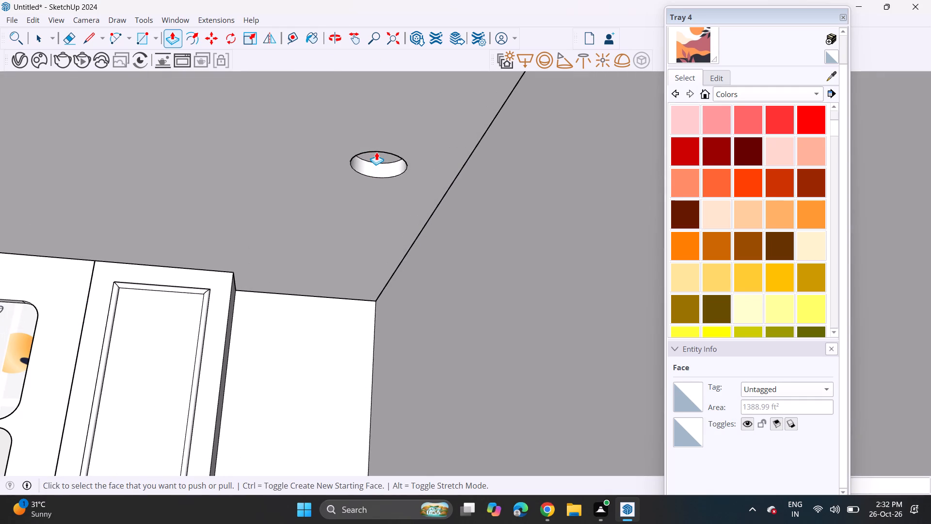
key(space)
double_click(380, 154)
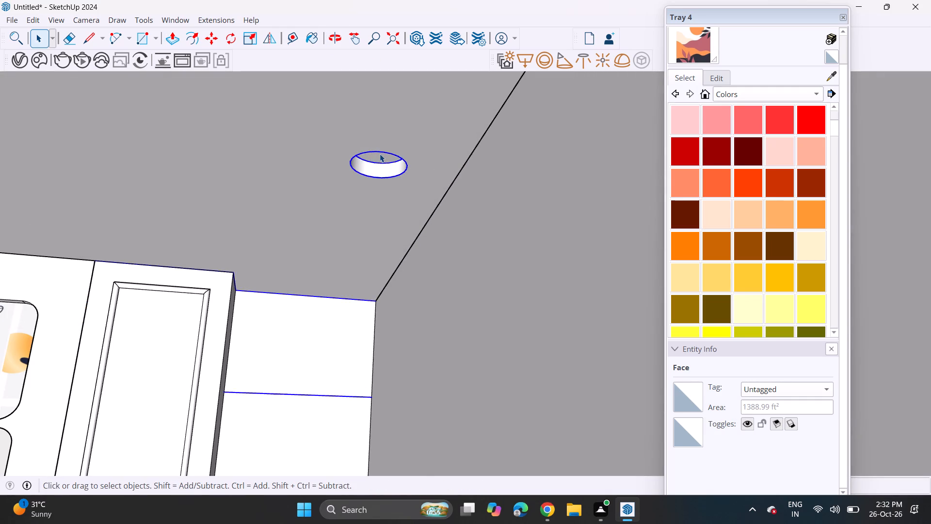
double_click(381, 159)
key(m)
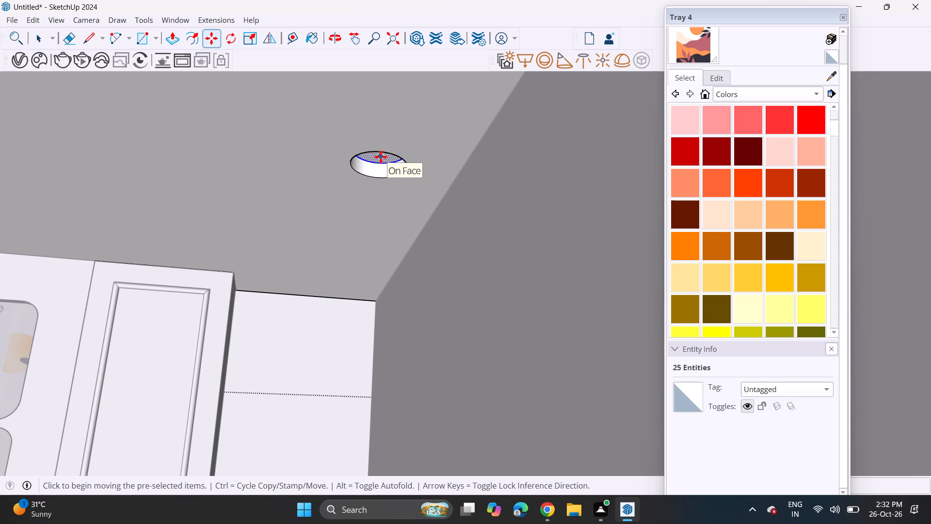
key(p)
key(Escape)
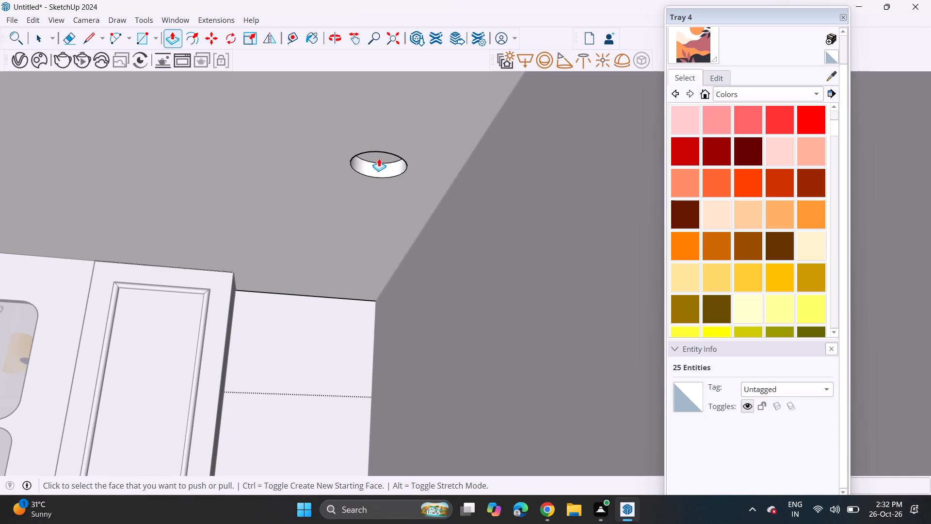
click(380, 157)
click(377, 172)
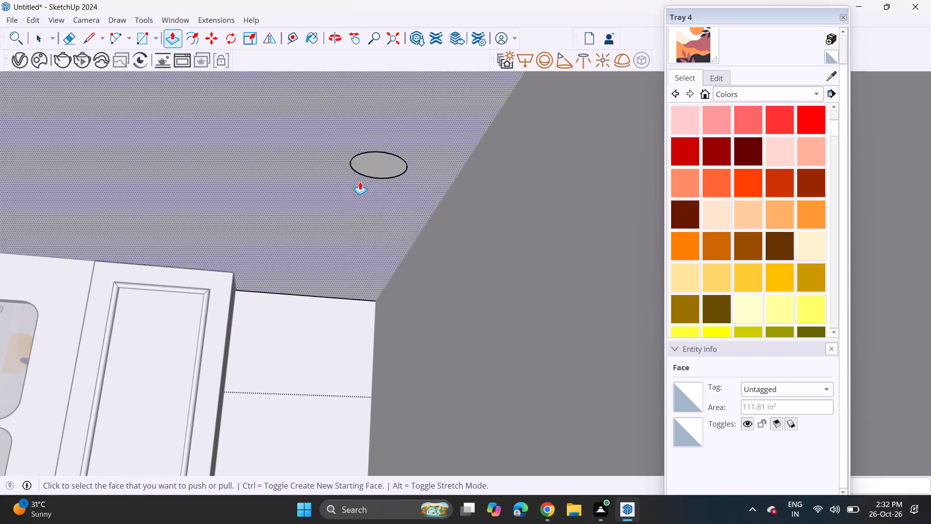
click(57, 36)
click(66, 36)
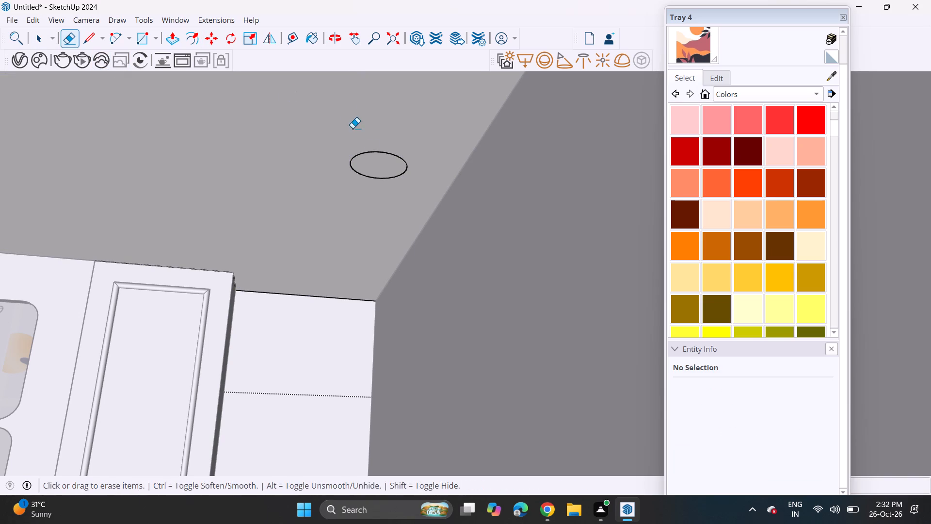
drag(371, 150, 373, 157)
Remove the other round ceiling recess near the side wall by Push/Pulling its inner face flush and erasing its outline.
scroll(358, 156, down, 1)
scroll(358, 156, up, 1)
scroll(358, 157, down, 8)
shift+middle_drag(367, 147, 340, 286)
middle_drag(386, 223, 380, 191)
scroll(369, 163, up, 4)
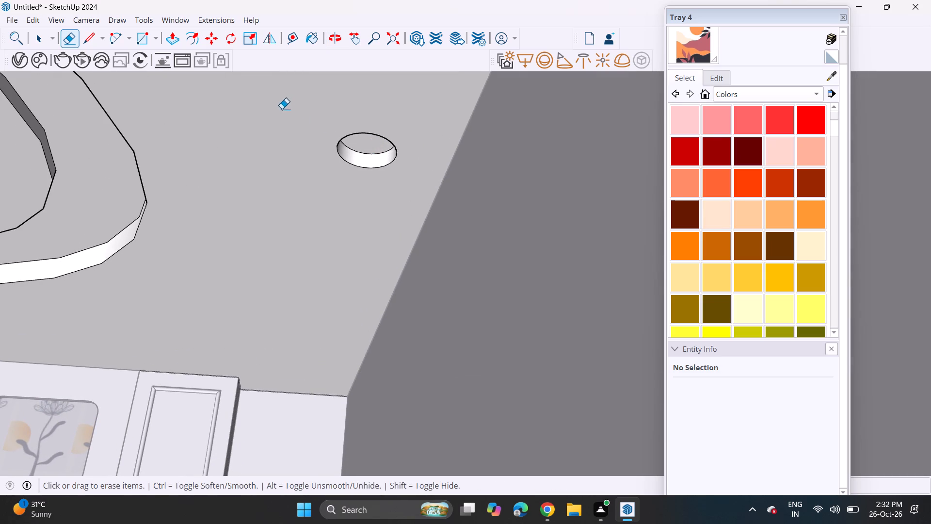
click(171, 36)
click(365, 143)
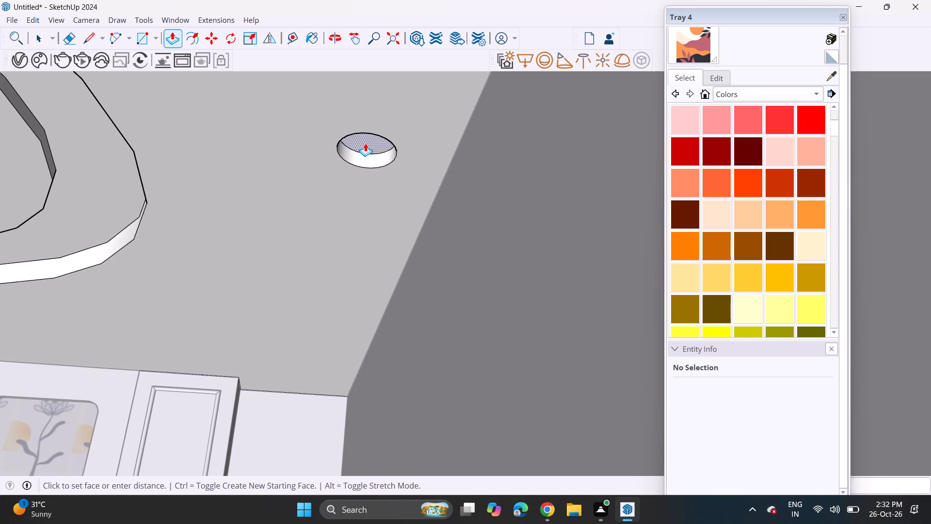
click(394, 138)
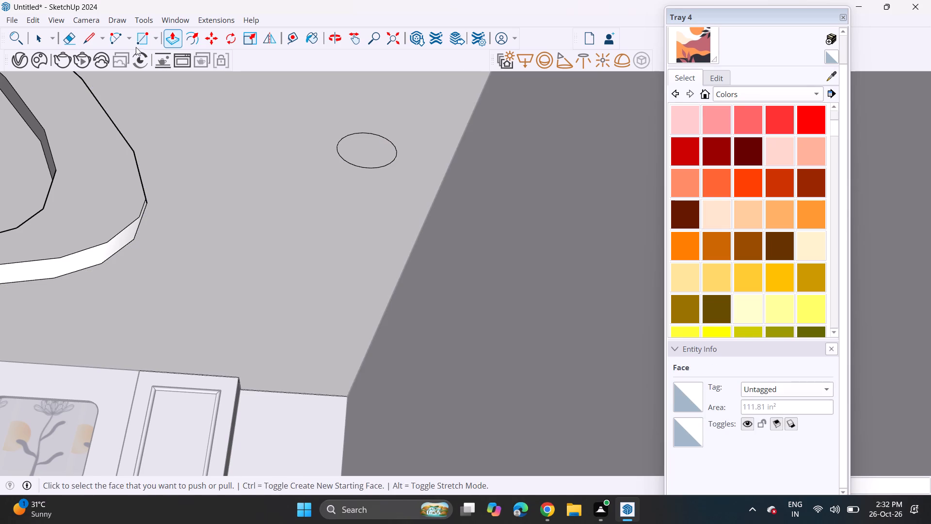
click(68, 36)
drag(377, 133, 373, 147)
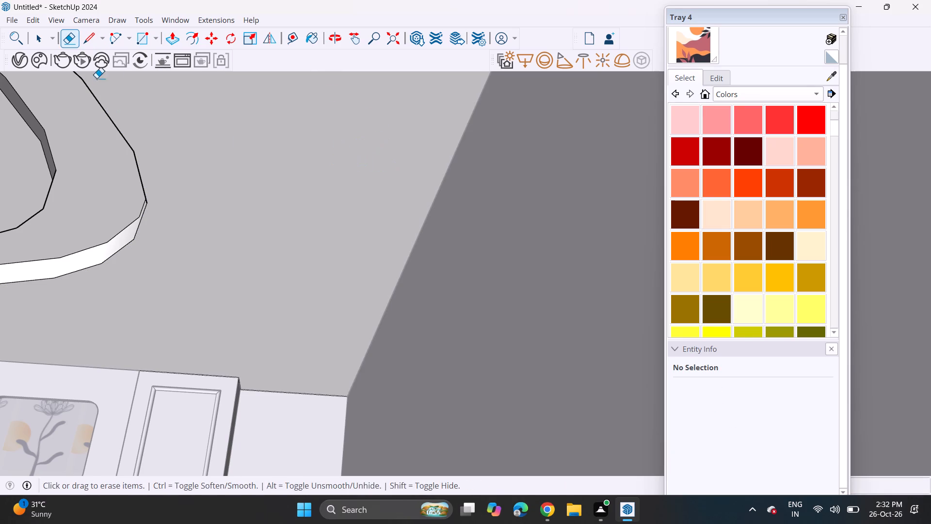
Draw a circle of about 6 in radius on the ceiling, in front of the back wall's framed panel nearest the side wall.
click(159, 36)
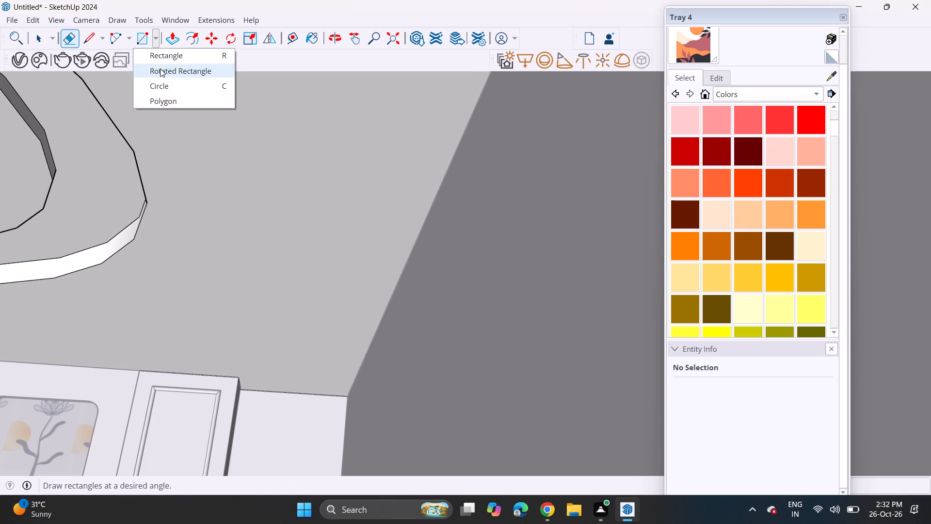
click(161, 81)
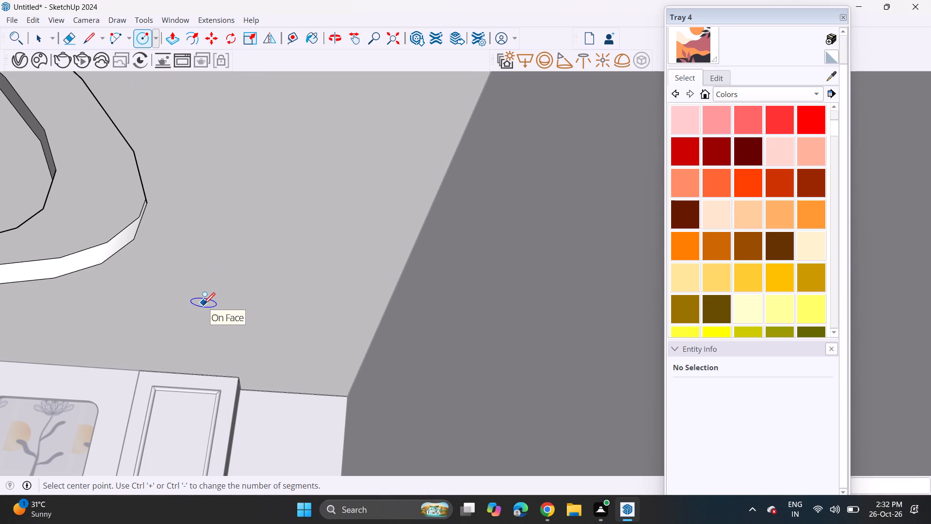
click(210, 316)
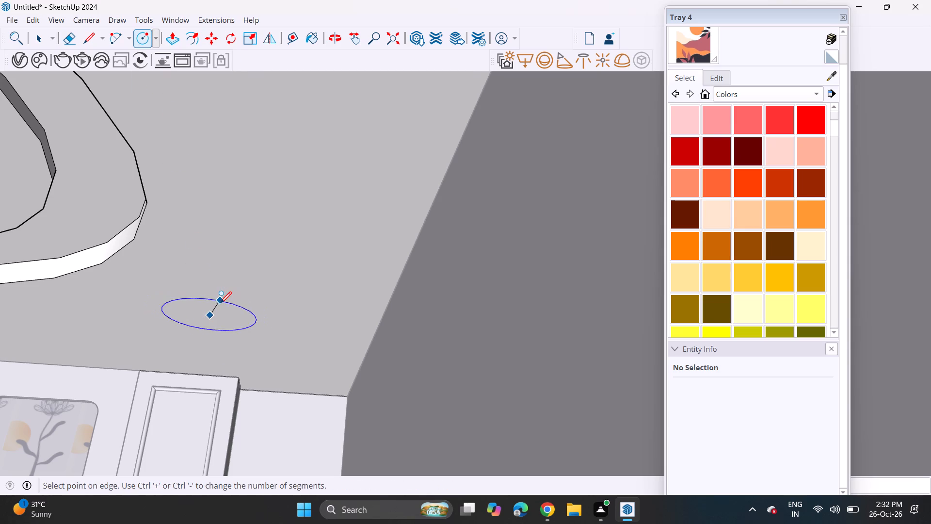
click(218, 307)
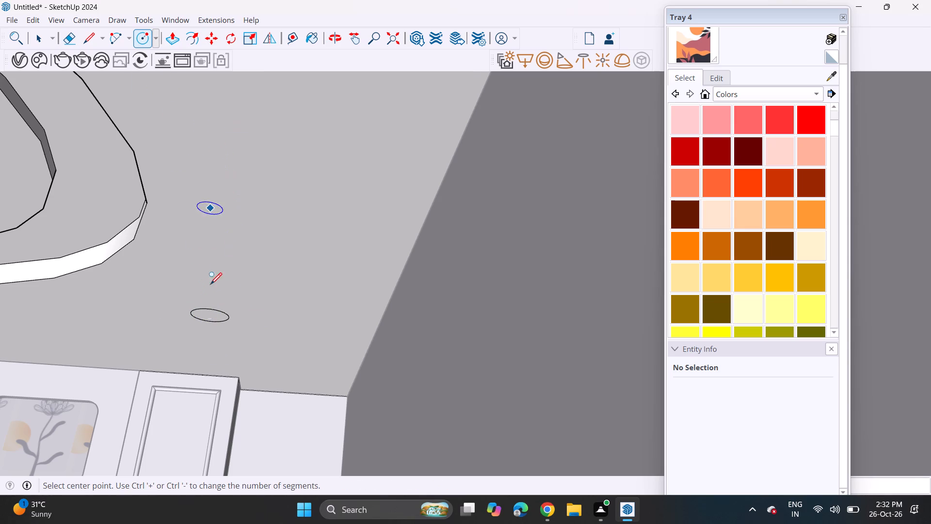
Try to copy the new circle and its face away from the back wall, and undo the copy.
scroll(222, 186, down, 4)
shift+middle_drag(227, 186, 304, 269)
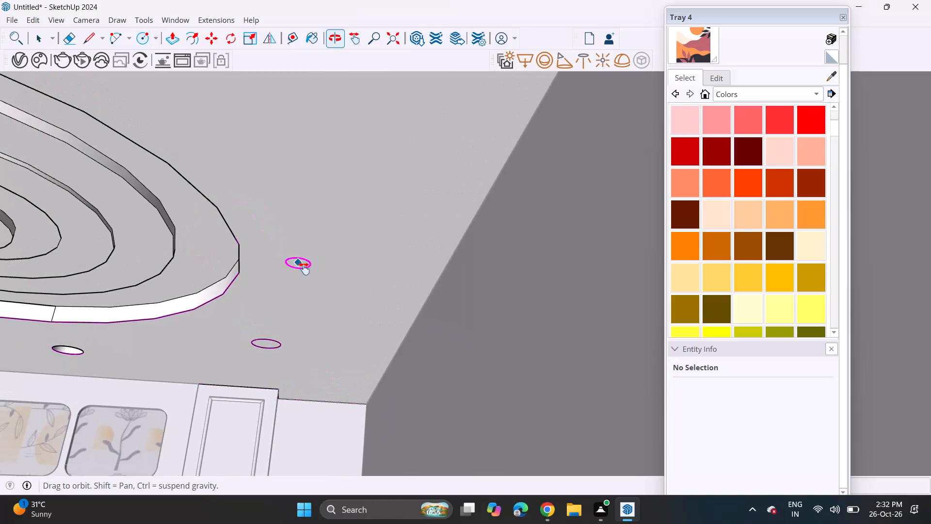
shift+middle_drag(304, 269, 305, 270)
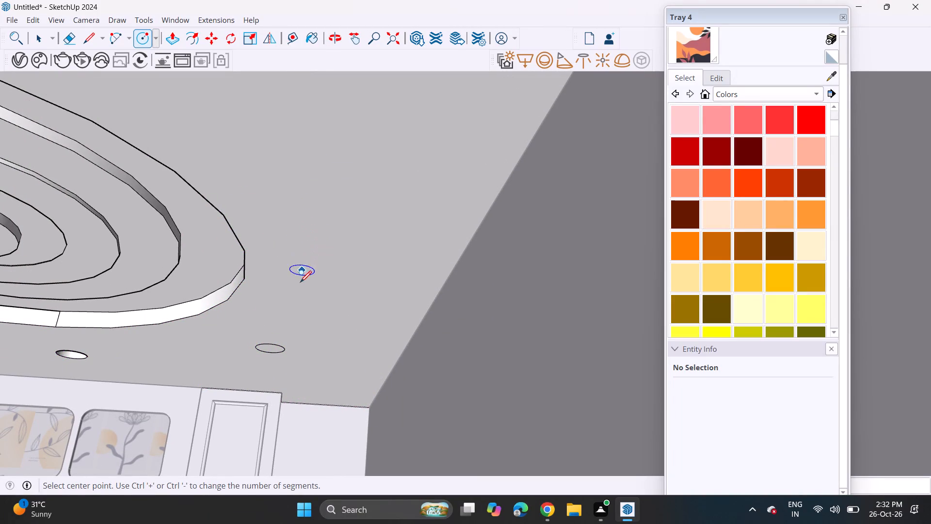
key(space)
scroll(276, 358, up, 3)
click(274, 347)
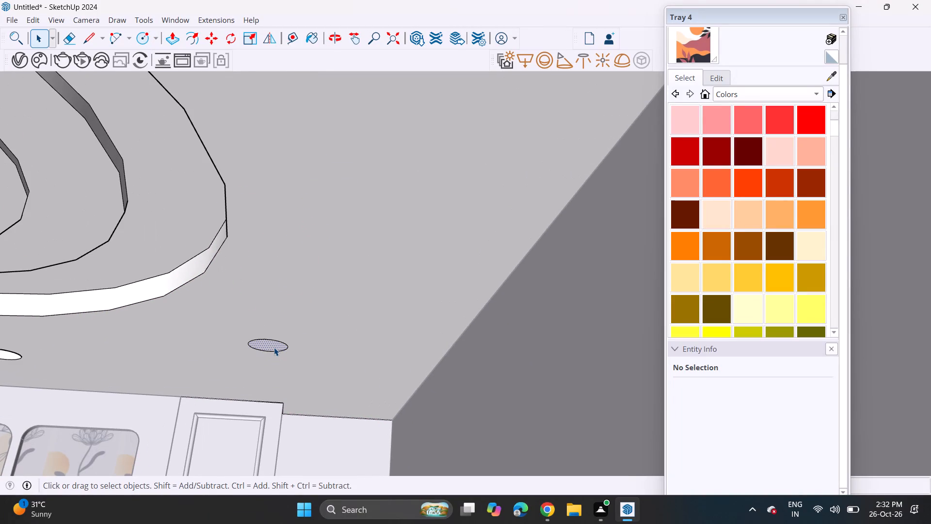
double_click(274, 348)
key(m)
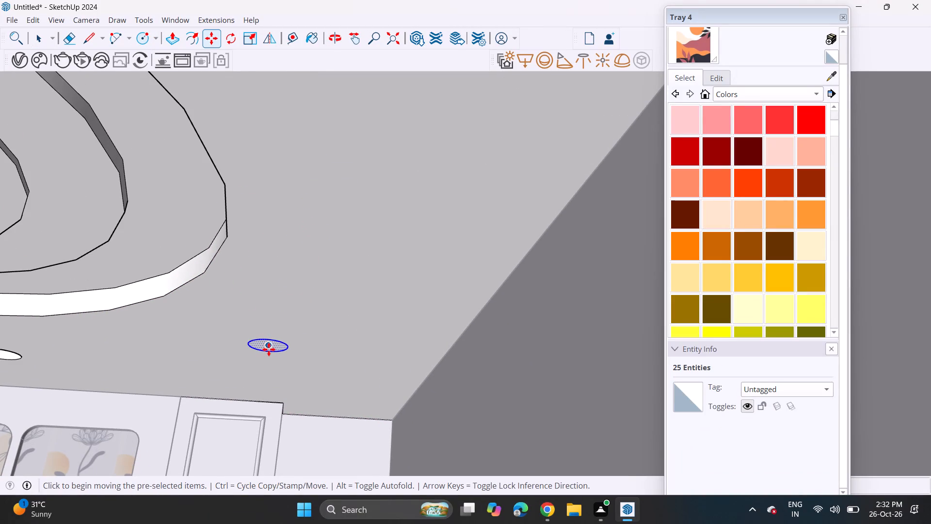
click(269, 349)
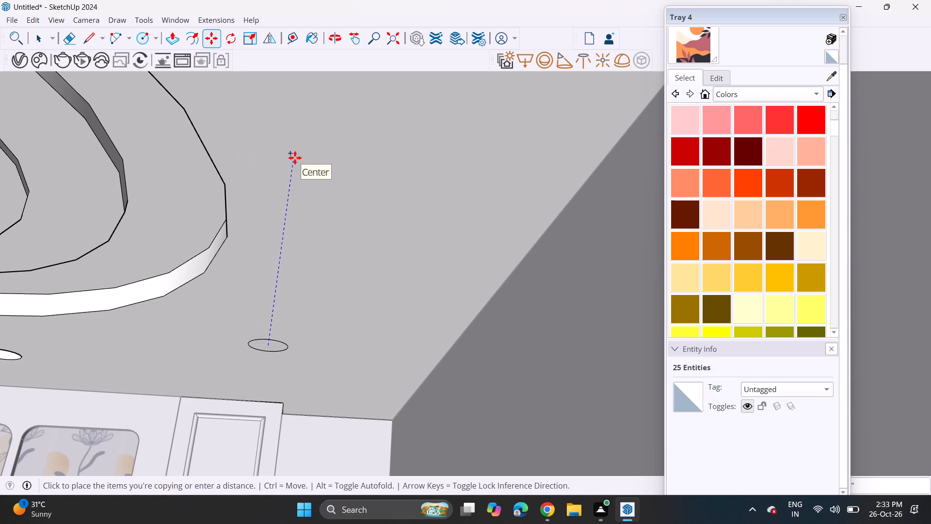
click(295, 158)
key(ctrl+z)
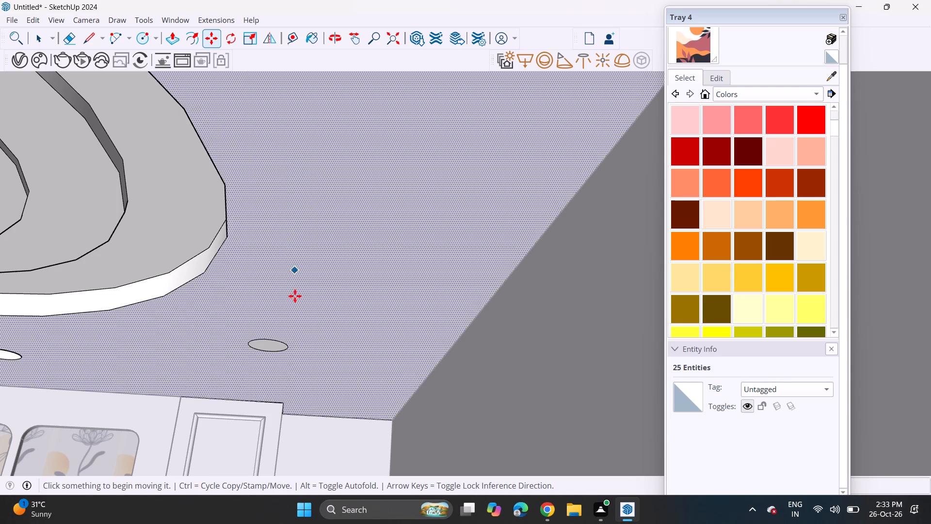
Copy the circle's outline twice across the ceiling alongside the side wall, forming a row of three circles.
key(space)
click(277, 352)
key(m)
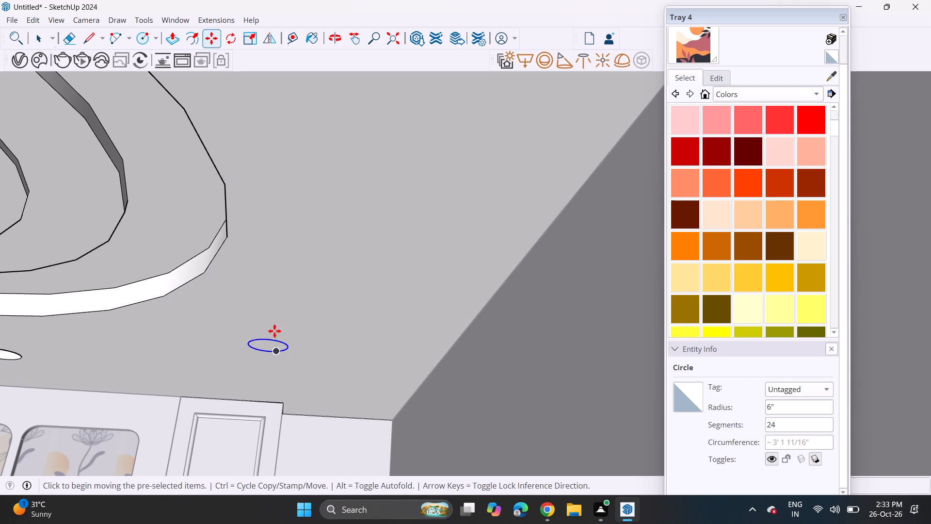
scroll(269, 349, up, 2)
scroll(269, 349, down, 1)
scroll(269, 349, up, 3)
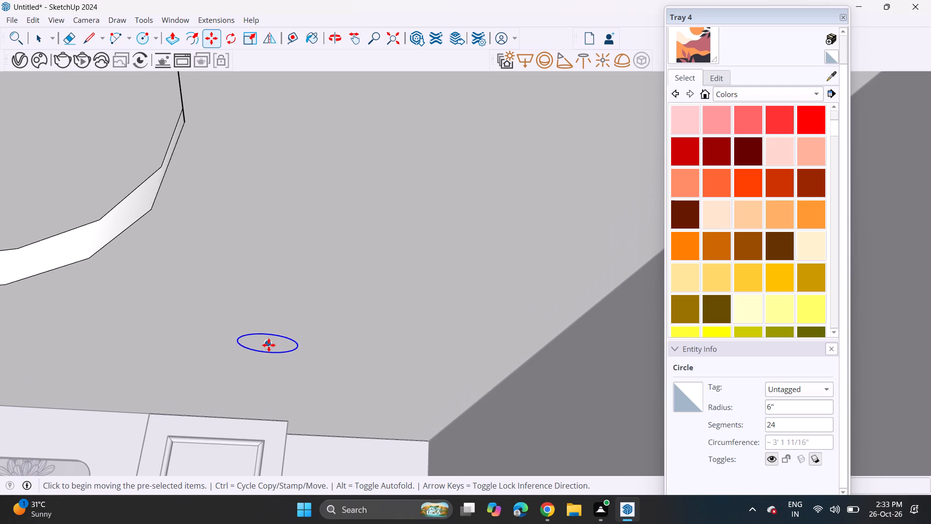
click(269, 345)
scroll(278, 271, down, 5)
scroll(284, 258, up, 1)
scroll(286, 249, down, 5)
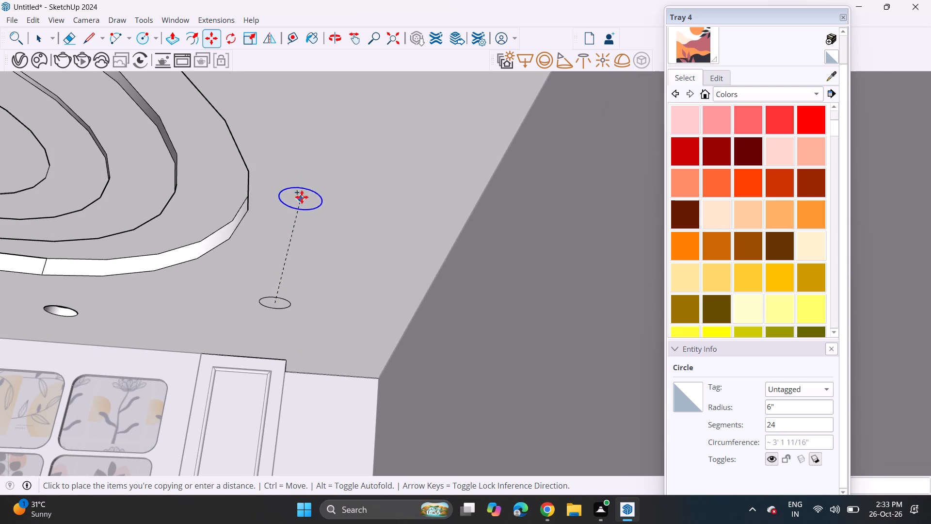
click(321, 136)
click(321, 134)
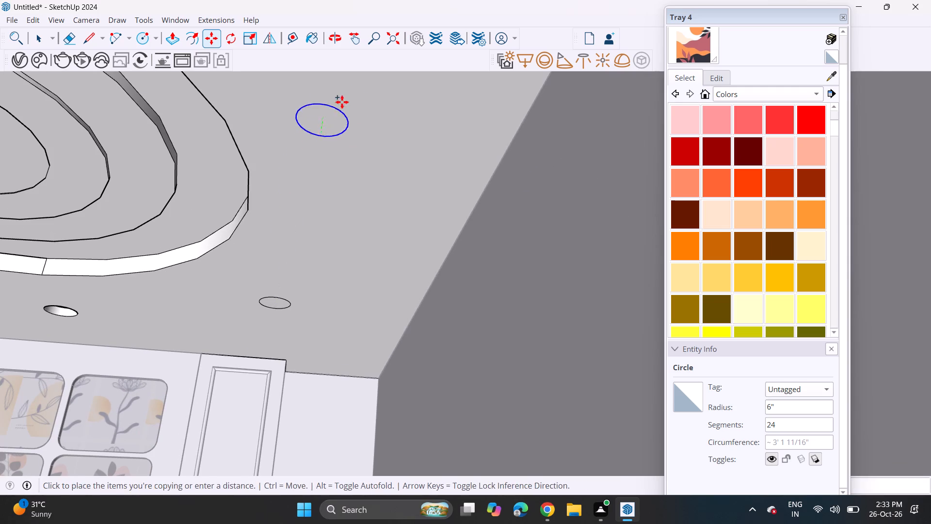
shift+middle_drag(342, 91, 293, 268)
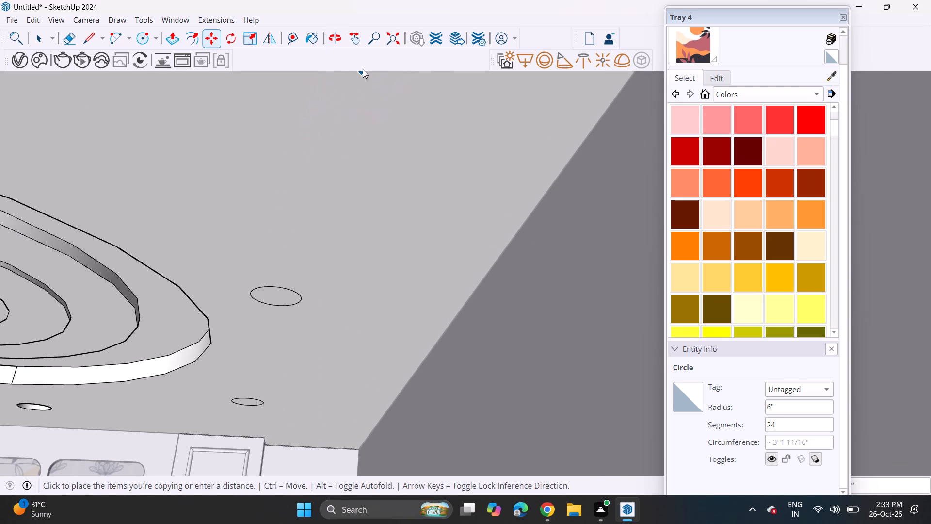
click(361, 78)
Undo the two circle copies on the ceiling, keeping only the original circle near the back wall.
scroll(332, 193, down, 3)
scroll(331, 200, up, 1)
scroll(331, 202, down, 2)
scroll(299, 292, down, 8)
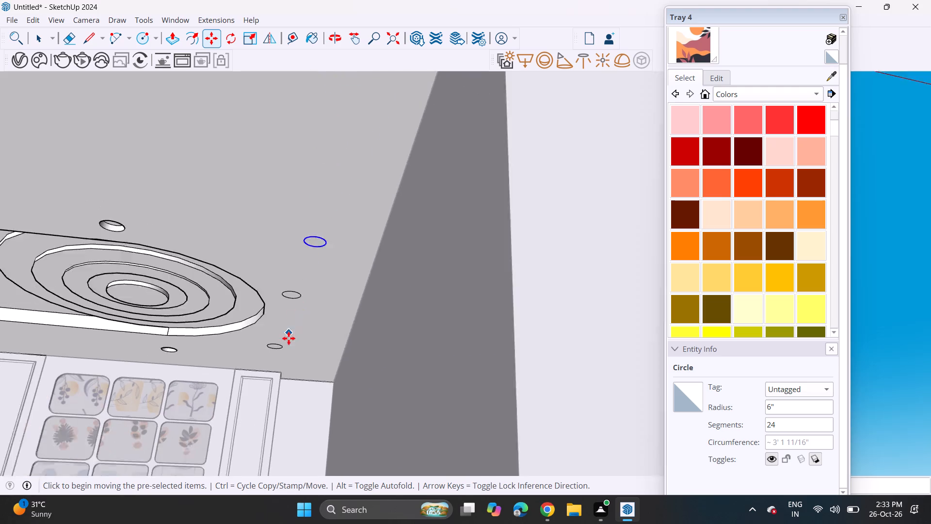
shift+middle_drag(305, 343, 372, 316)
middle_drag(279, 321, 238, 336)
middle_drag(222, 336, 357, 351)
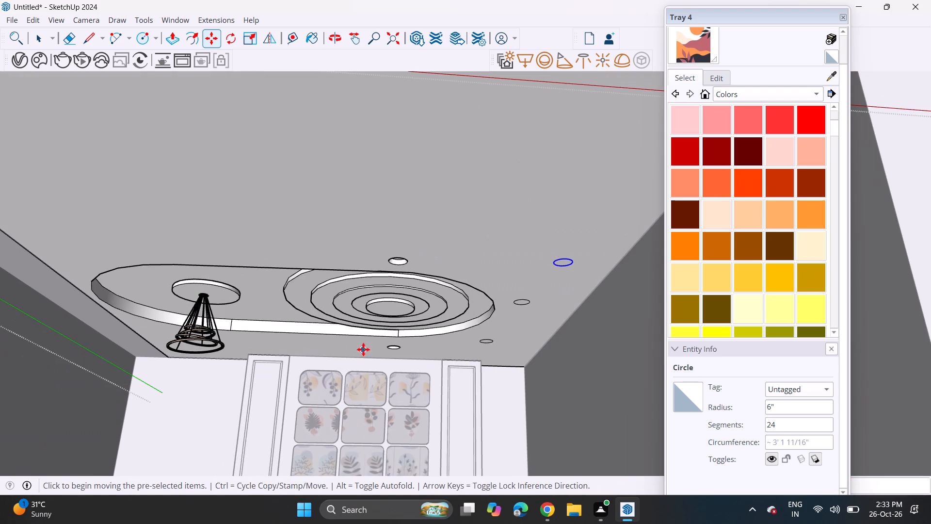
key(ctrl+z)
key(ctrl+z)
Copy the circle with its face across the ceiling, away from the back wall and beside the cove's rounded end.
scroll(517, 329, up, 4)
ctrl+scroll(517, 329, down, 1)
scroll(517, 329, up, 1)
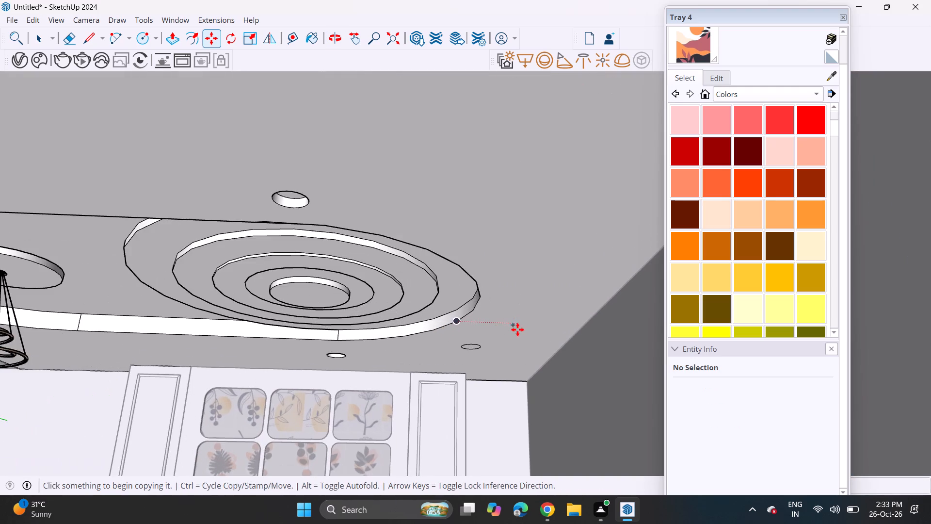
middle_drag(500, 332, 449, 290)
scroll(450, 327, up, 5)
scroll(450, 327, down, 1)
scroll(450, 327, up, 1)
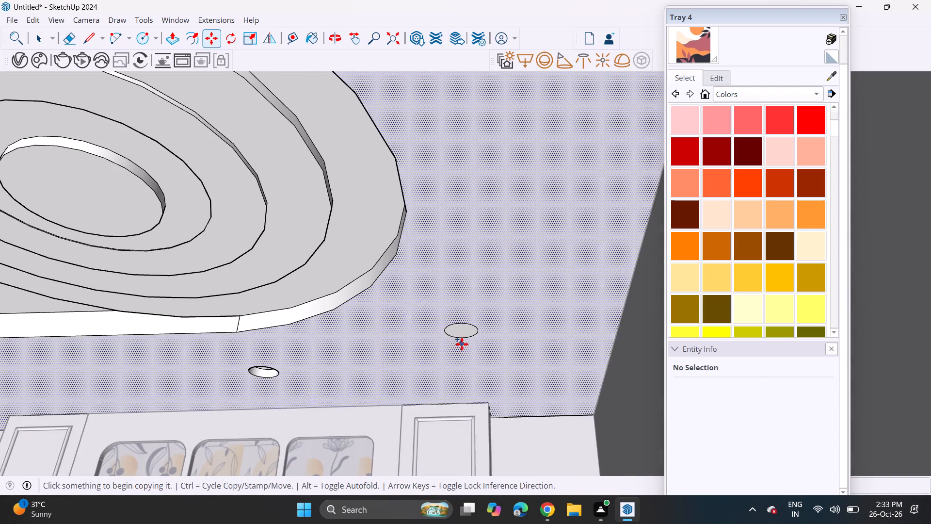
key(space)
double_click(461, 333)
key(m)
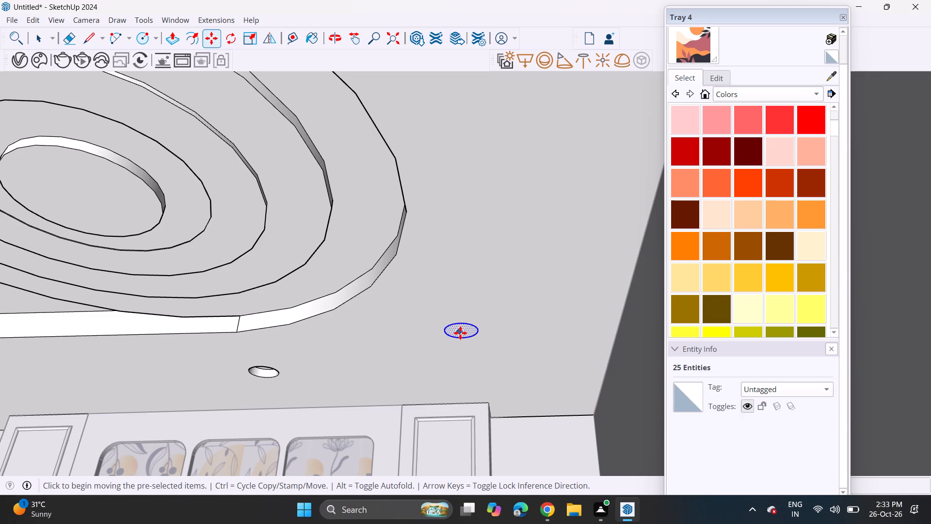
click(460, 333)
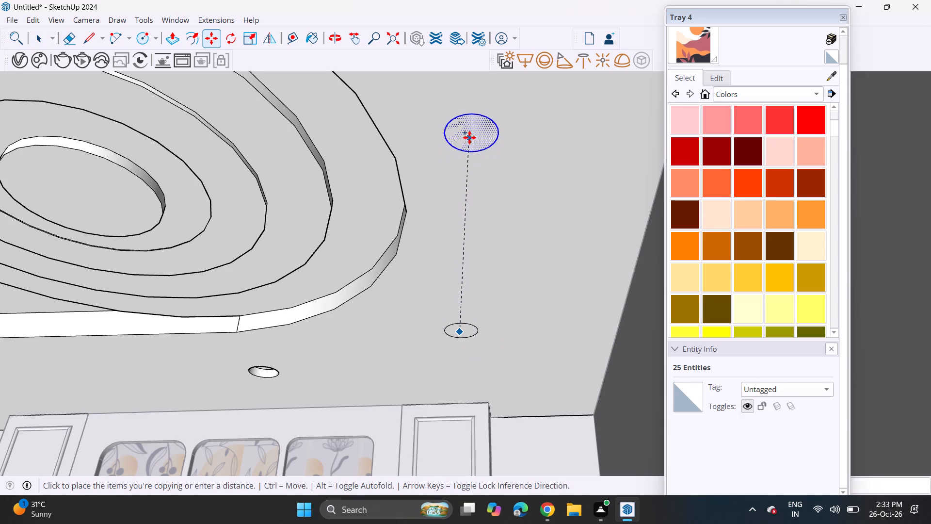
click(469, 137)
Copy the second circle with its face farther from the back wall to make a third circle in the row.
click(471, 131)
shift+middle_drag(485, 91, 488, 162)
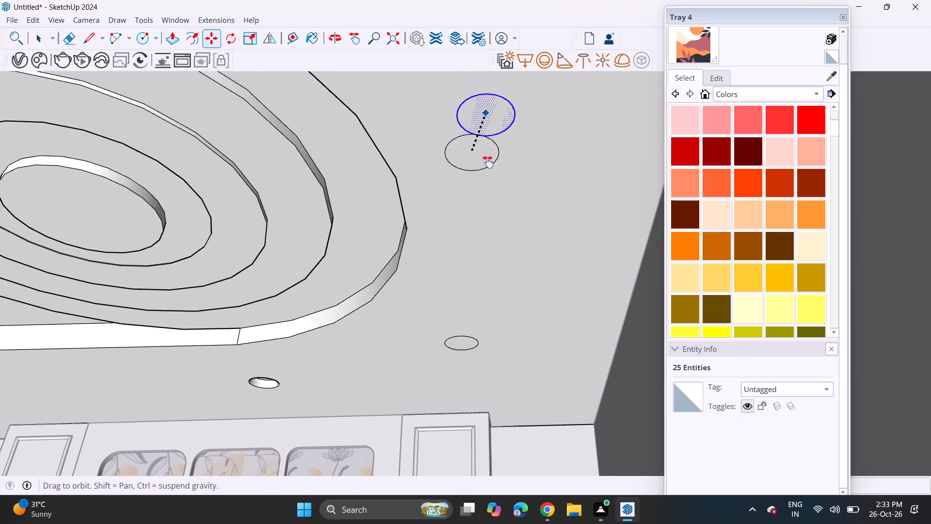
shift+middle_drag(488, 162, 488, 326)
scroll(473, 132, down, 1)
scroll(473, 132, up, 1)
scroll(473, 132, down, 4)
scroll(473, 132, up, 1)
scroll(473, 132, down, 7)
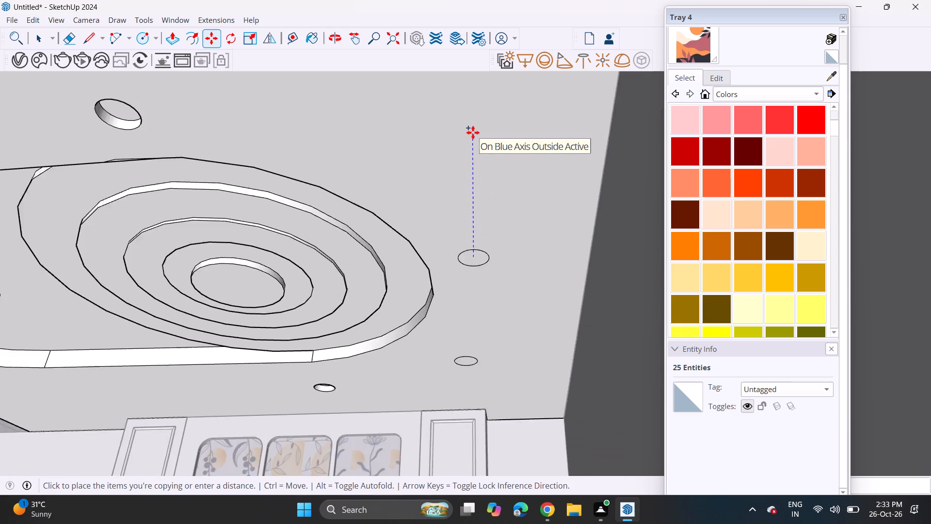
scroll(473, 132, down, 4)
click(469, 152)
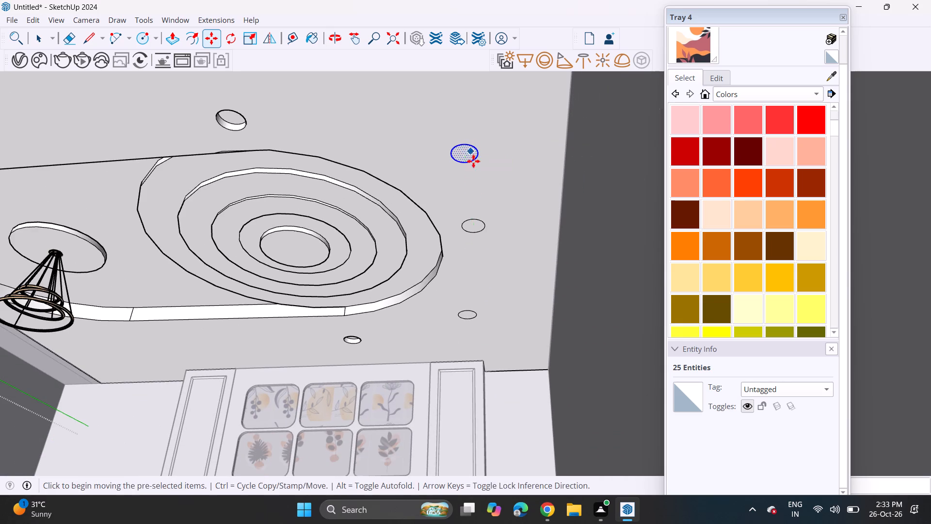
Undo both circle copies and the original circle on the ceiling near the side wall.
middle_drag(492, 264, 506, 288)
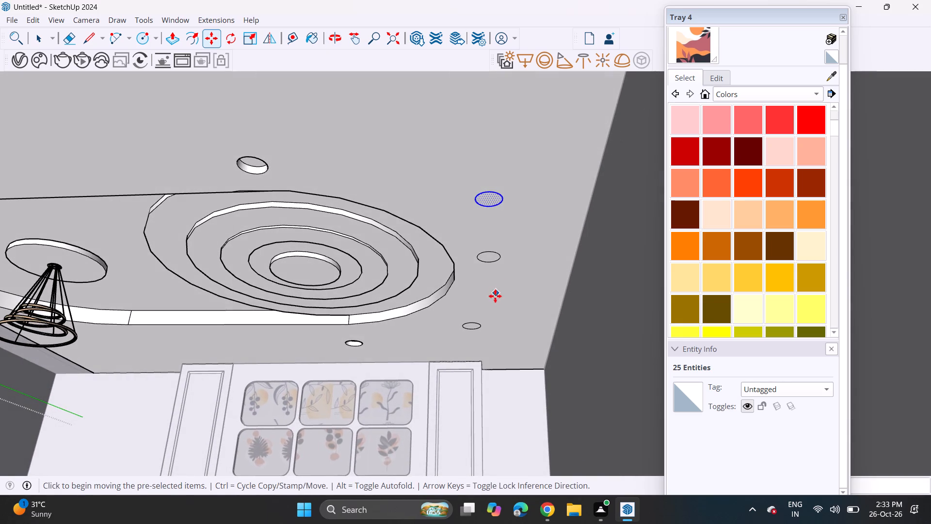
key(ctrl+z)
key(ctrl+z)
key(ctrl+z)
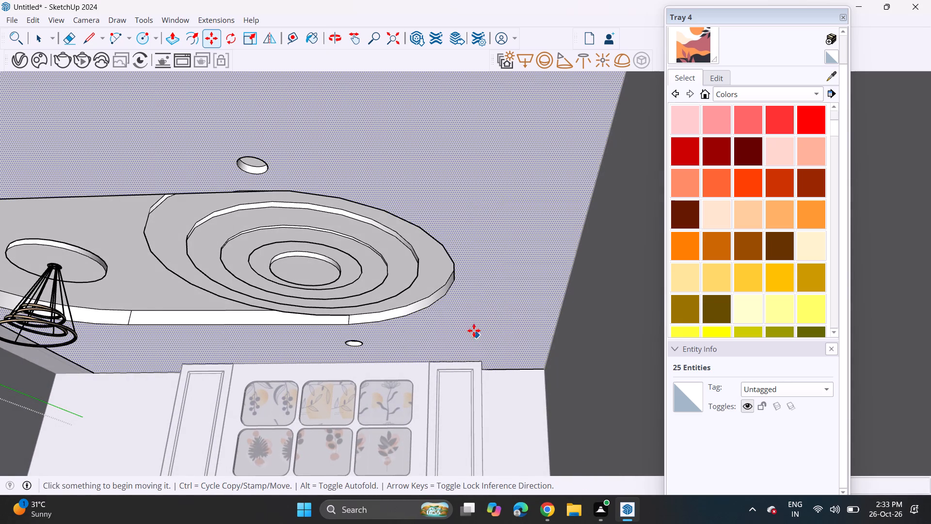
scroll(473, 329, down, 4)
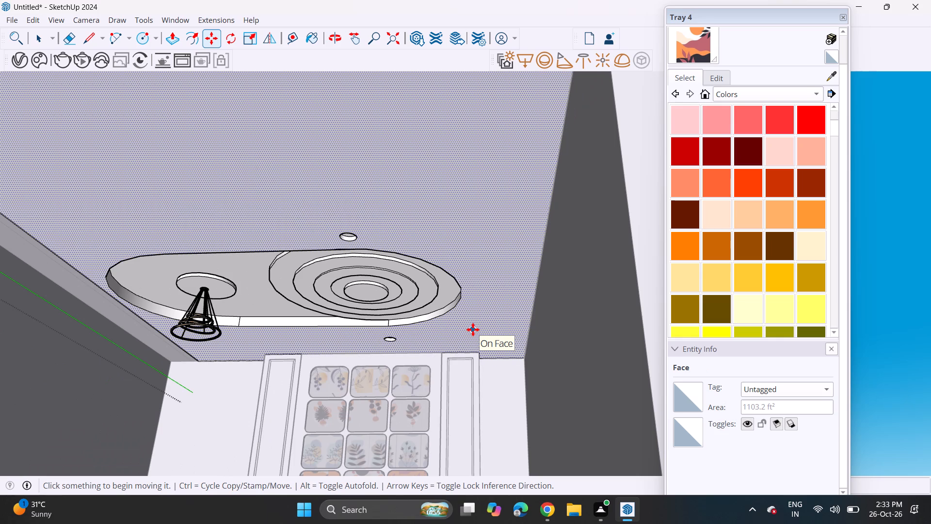
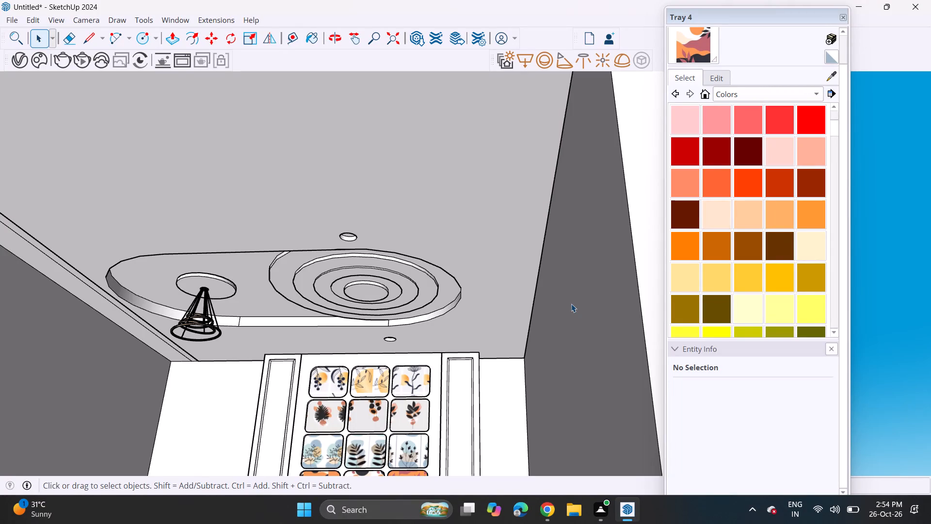
Draw a rectangle on the side wall starting at the back floor corner, about 7' 3 13/16" high.
scroll(445, 362, down, 2)
middle_drag(465, 399, 566, 510)
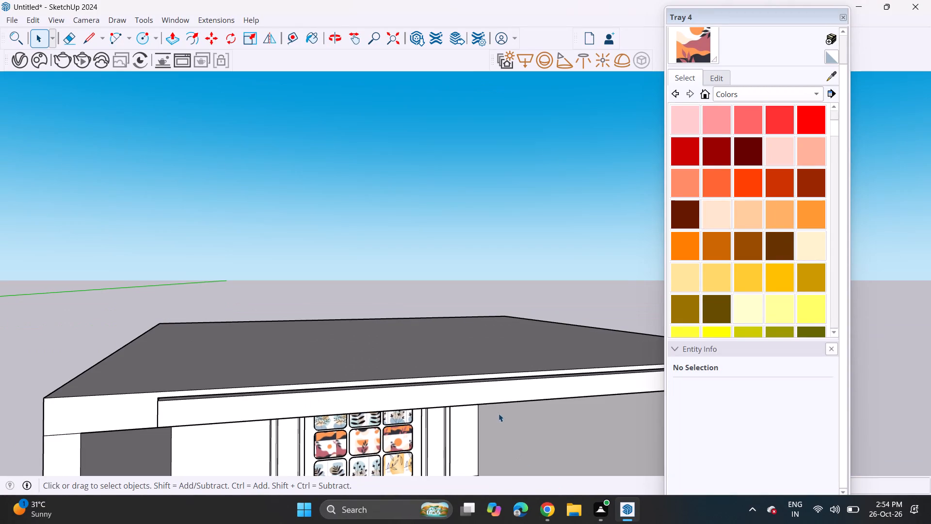
middle_drag(495, 408, 449, 174)
middle_drag(414, 210, 432, 248)
scroll(428, 220, up, 4)
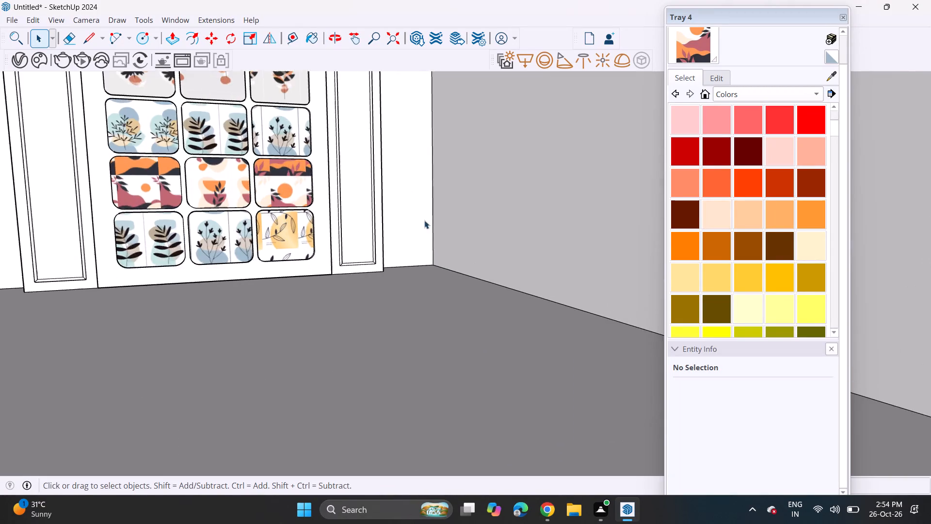
scroll(424, 220, up, 4)
middle_drag(425, 223, 357, 297)
scroll(352, 298, down, 3)
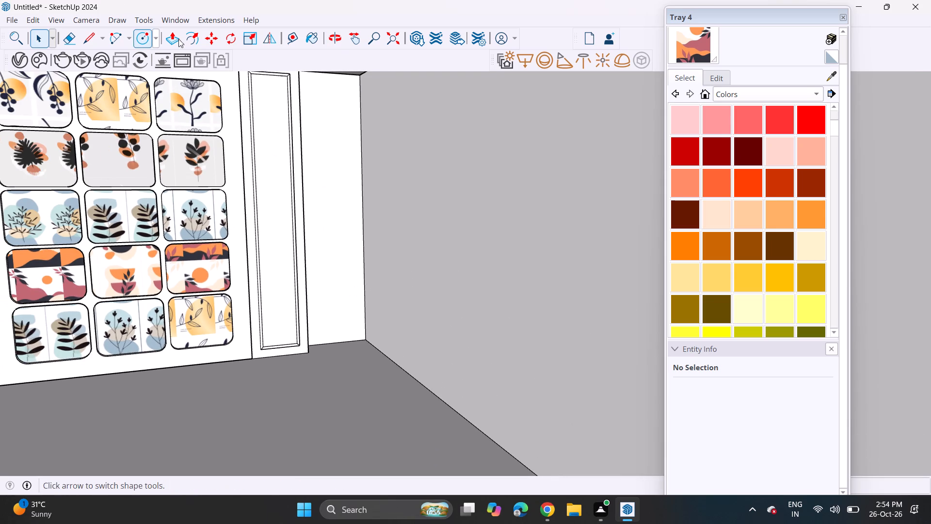
click(159, 36)
click(159, 50)
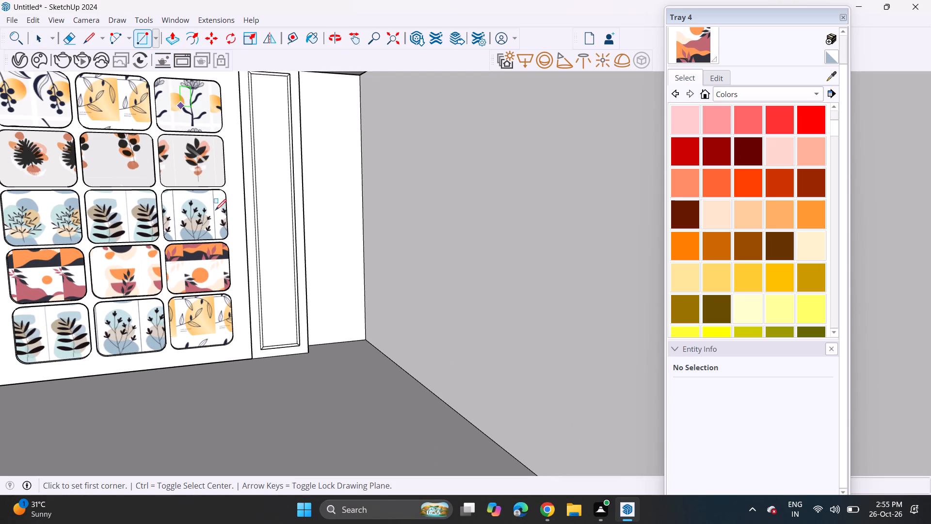
click(366, 344)
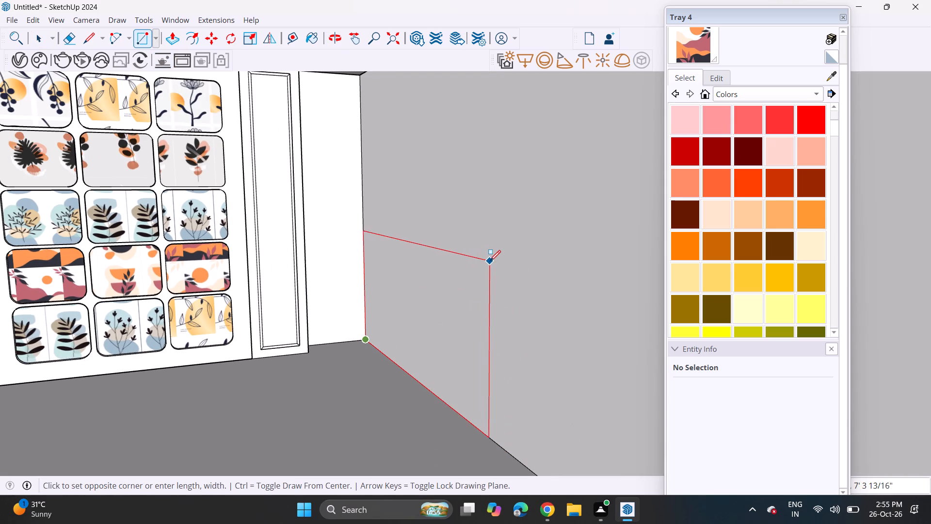
click(490, 262)
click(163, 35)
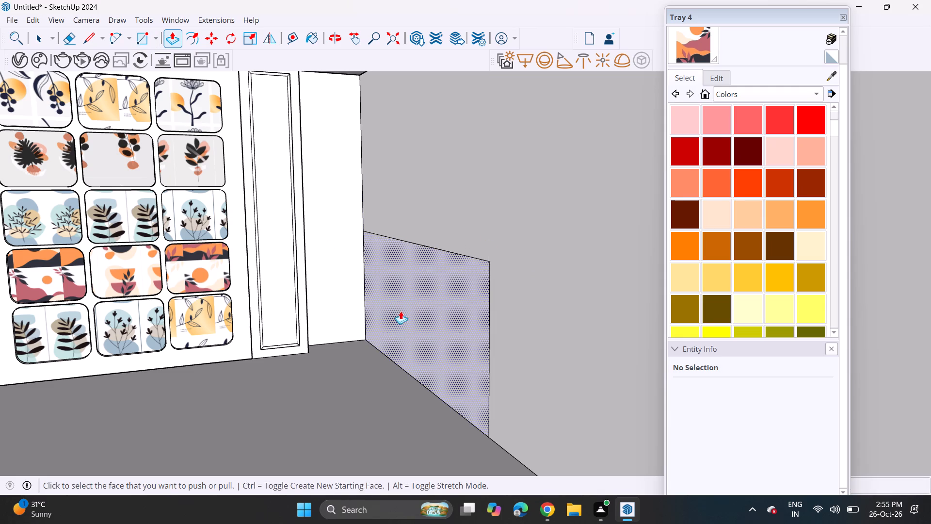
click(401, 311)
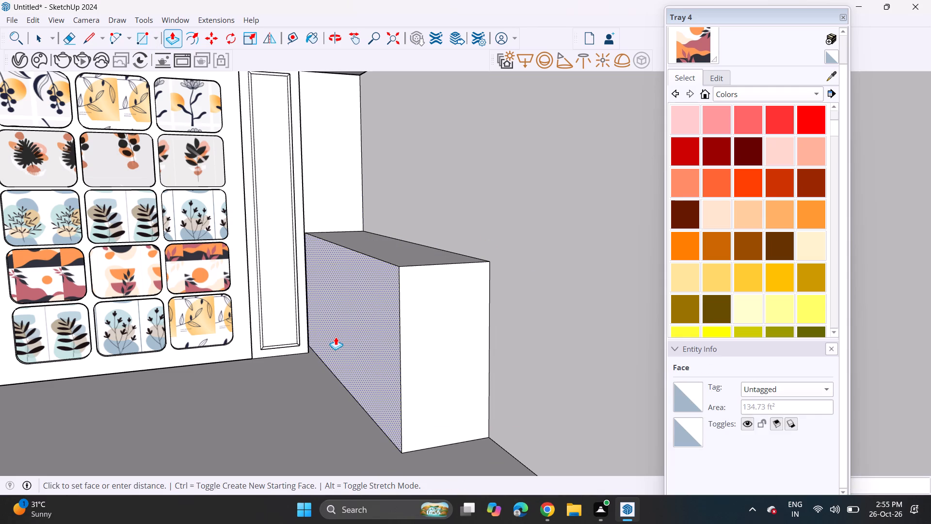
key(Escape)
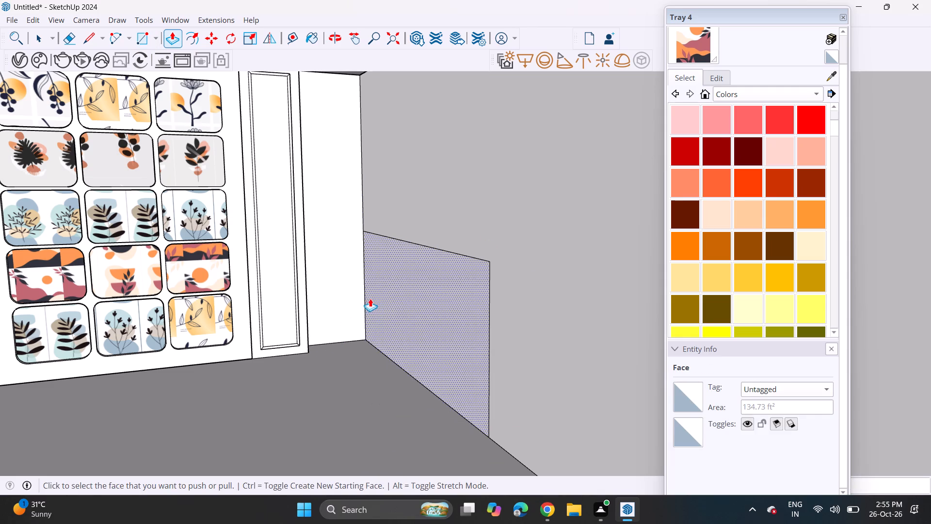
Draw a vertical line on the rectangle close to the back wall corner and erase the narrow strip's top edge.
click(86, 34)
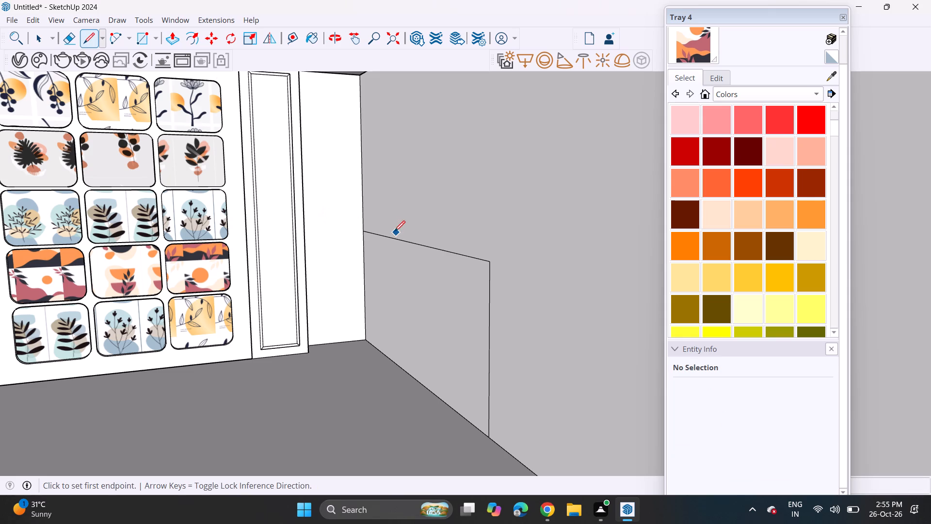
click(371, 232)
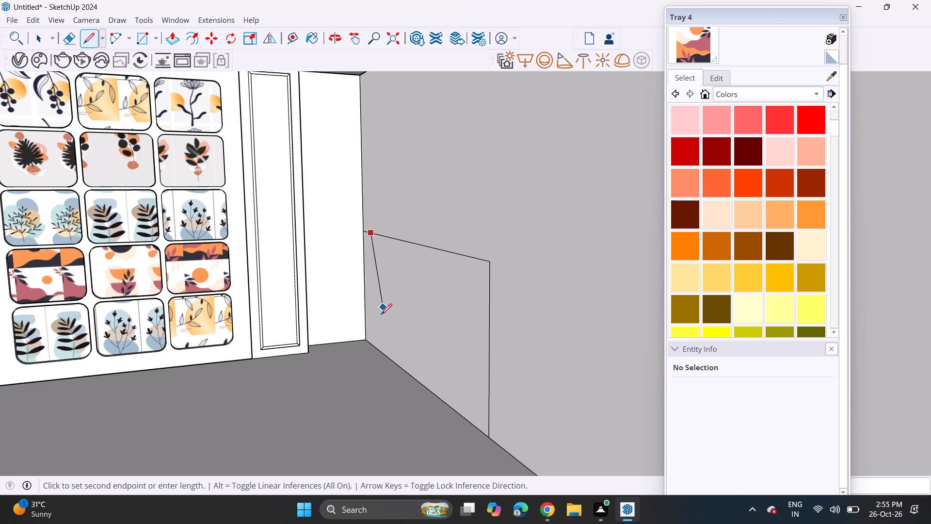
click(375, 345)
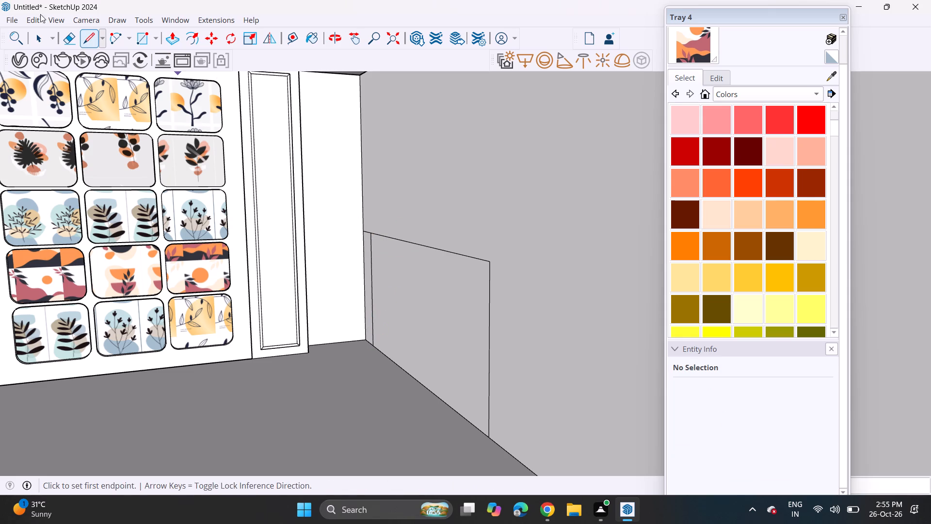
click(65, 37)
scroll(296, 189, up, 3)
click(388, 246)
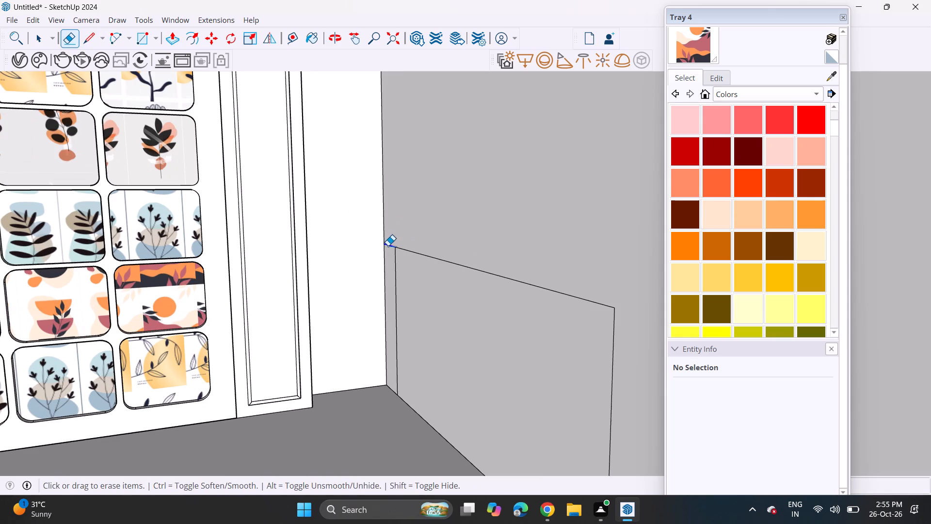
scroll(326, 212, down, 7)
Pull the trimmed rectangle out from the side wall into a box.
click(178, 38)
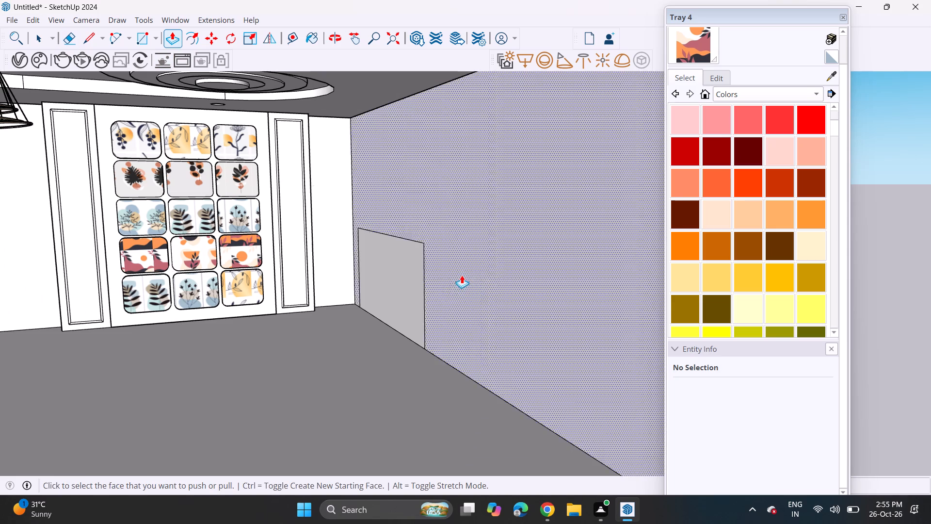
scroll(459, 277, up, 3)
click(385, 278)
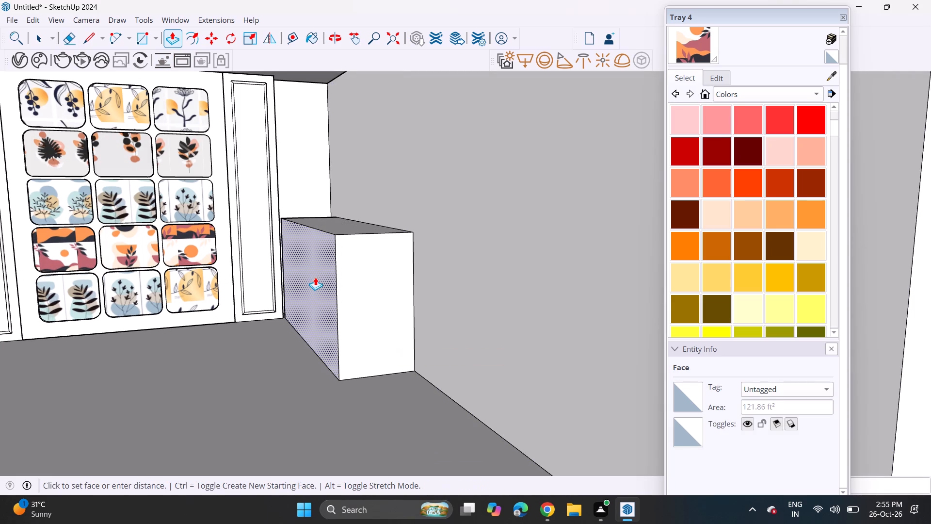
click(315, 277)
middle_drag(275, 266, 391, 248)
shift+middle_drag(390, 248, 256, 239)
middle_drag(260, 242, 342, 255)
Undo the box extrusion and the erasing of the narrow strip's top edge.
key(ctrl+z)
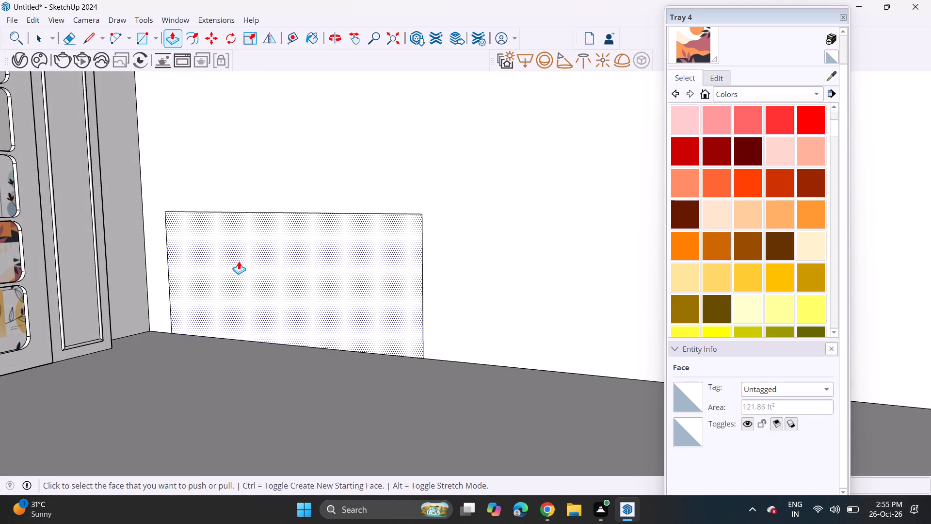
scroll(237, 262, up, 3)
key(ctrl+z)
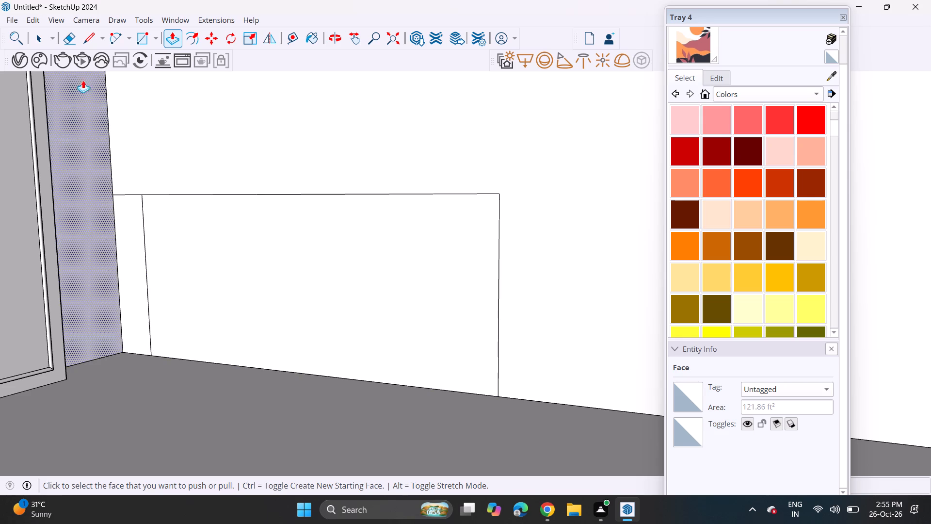
Draw a new vertical line farther from the back wall corner, erasing the earlier line and the leftover top edge beside it.
click(81, 35)
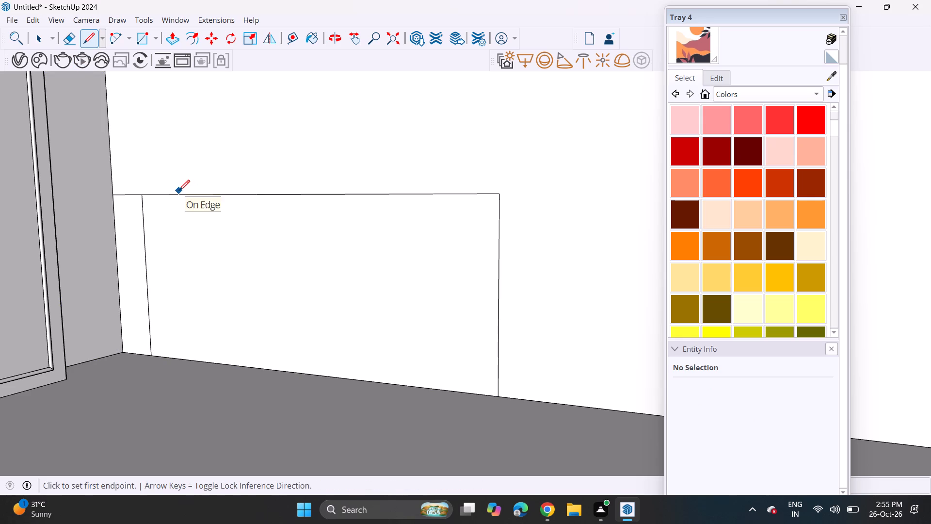
click(179, 195)
click(186, 362)
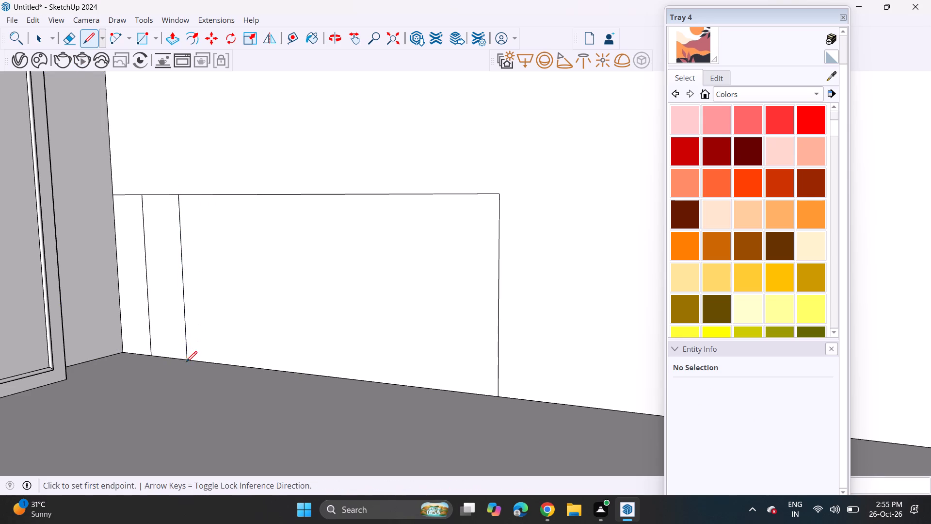
click(68, 34)
drag(134, 255, 140, 257)
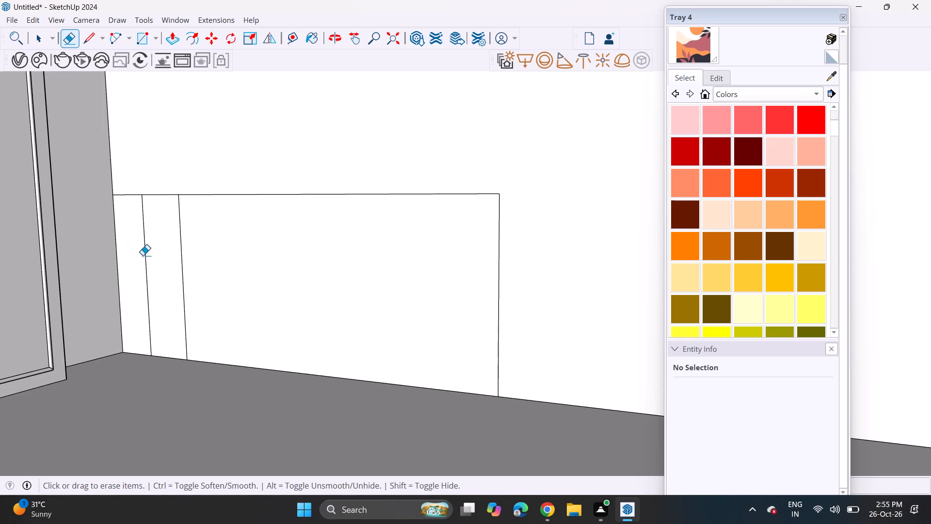
drag(145, 194, 151, 214)
drag(149, 223, 140, 246)
drag(133, 188, 137, 210)
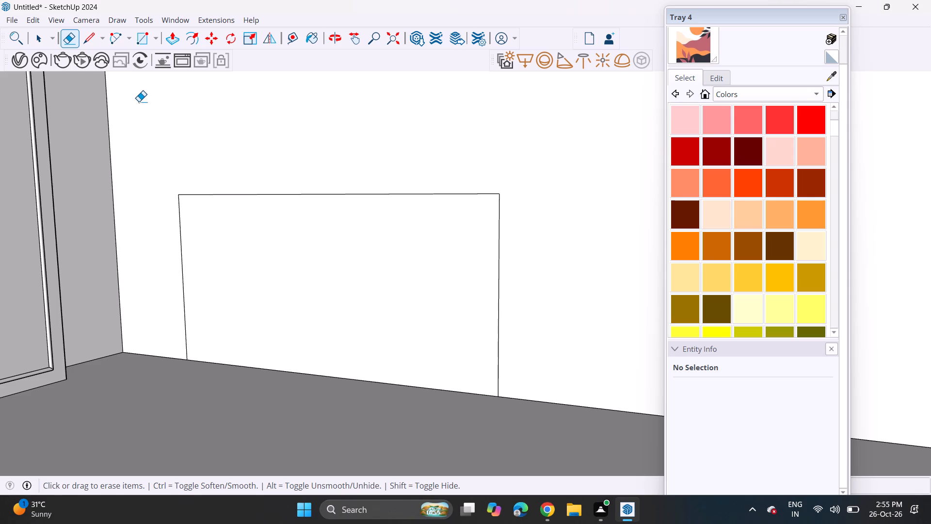
Pull the trimmed rectangle out from the side wall to form a cabinet box.
click(172, 43)
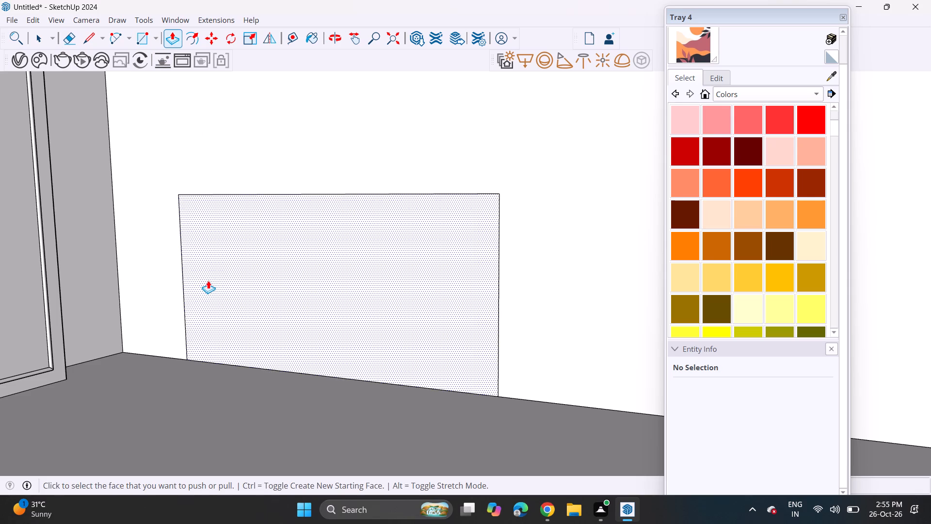
click(208, 280)
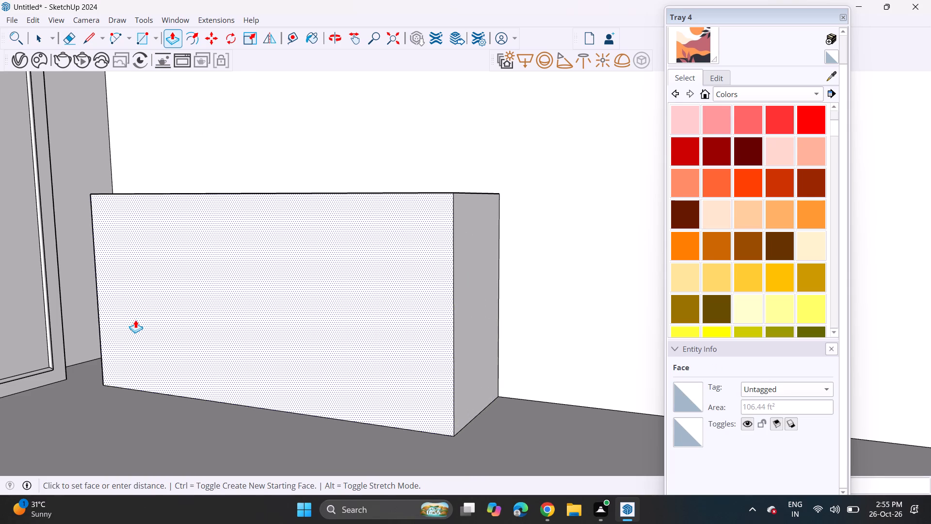
click(141, 319)
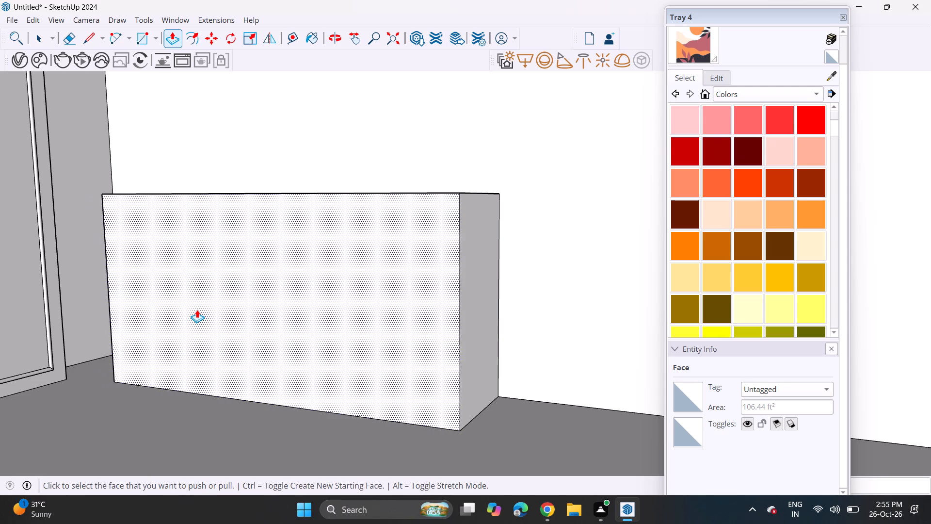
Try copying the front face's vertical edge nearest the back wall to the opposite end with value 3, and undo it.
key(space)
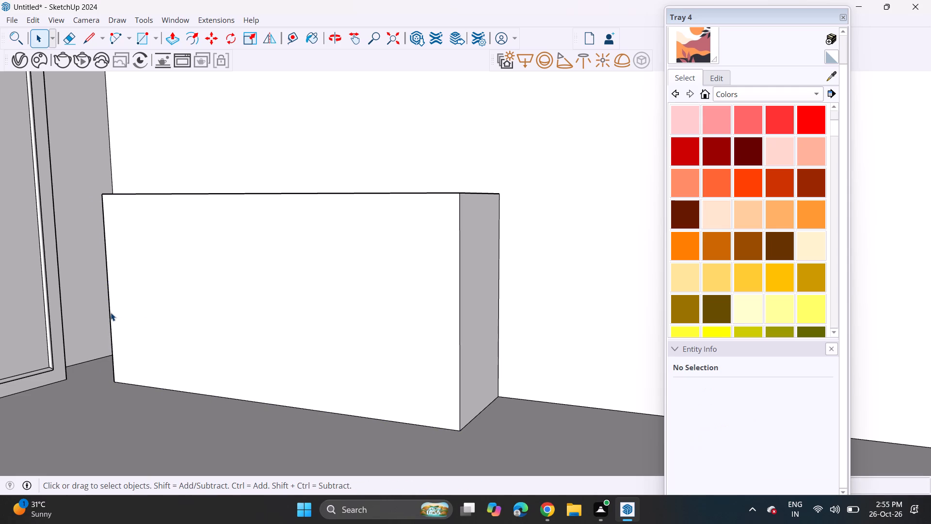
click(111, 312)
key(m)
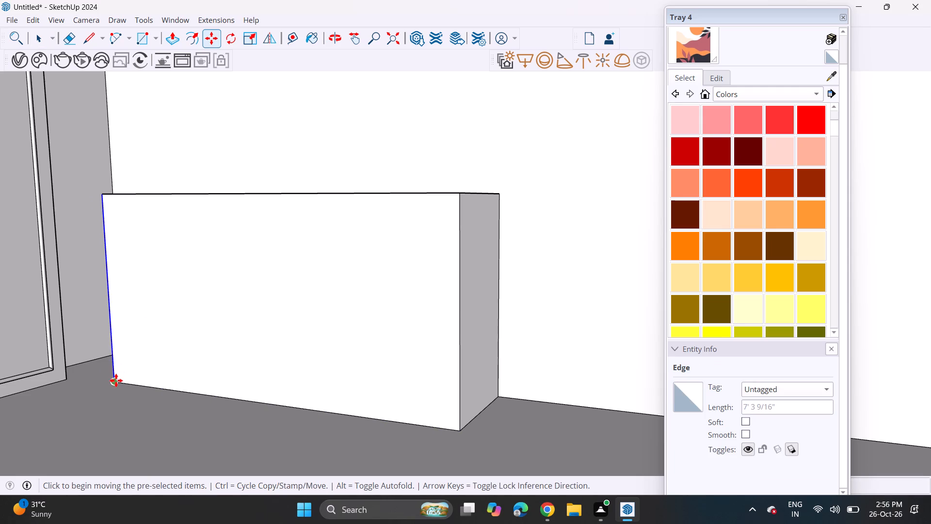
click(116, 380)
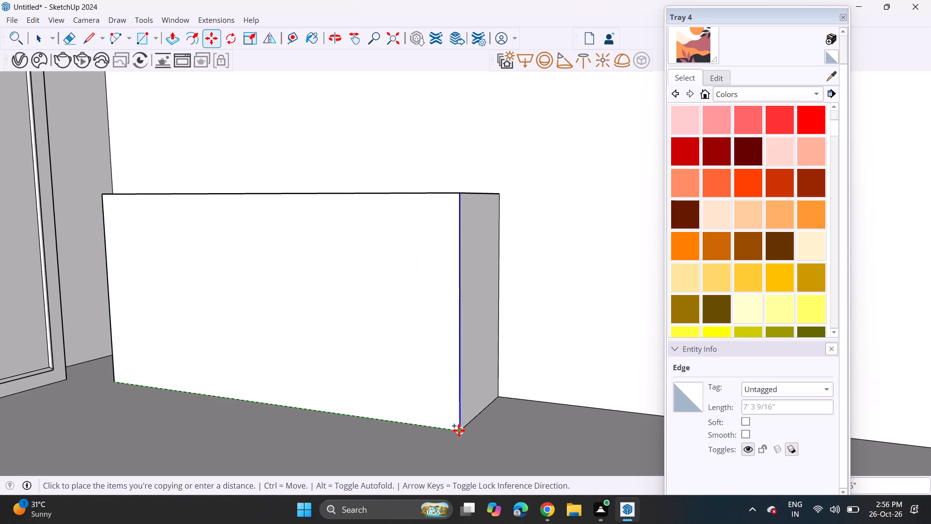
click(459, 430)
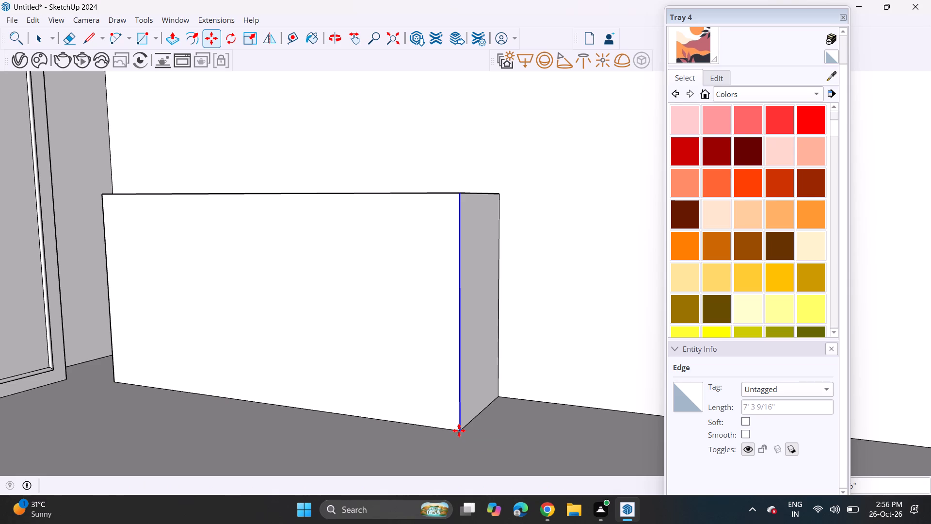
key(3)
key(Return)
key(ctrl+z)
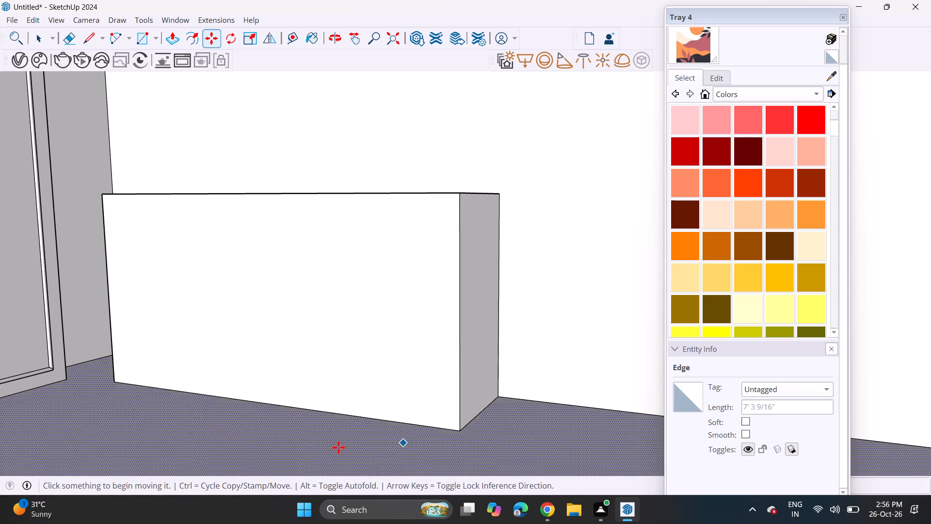
Divide the box's front face into three equal sections by copying its vertical edge to the opposite end with /3.
key(space)
click(114, 367)
key(m)
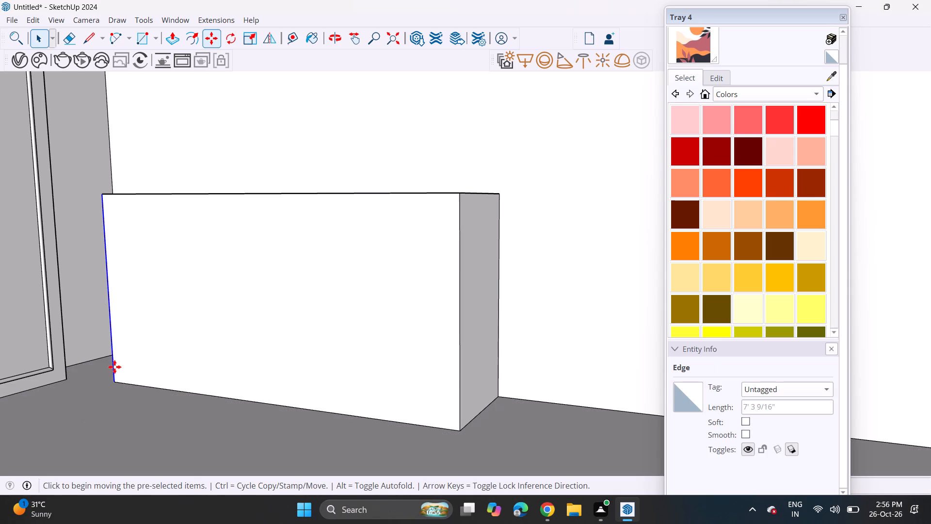
click(113, 381)
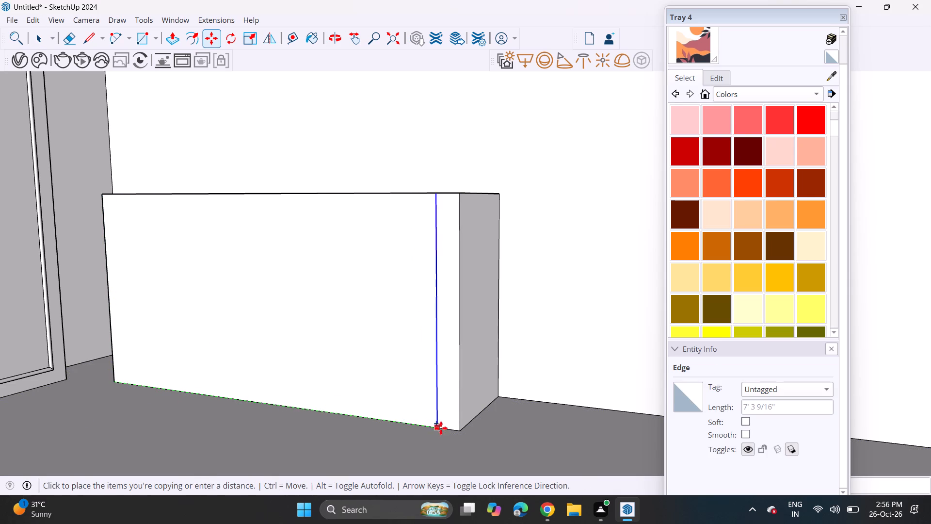
click(458, 431)
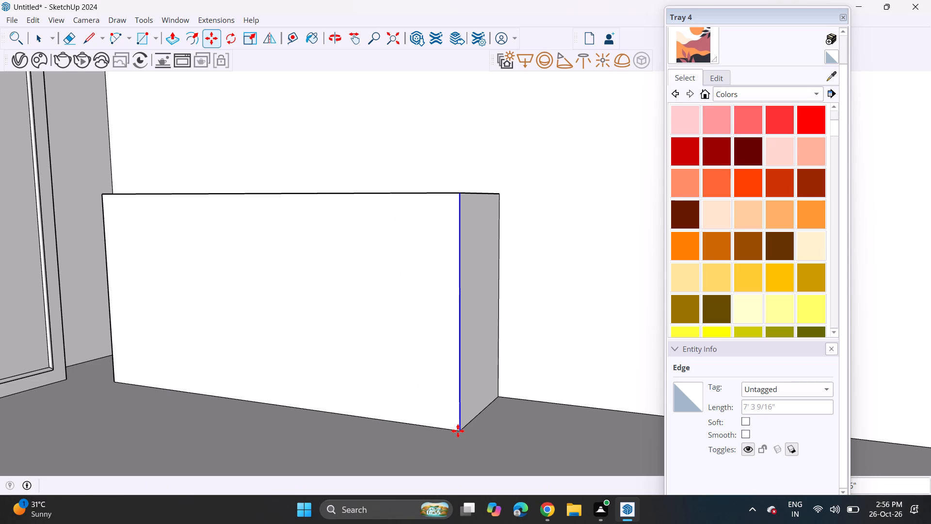
text(/3)
key(Return)
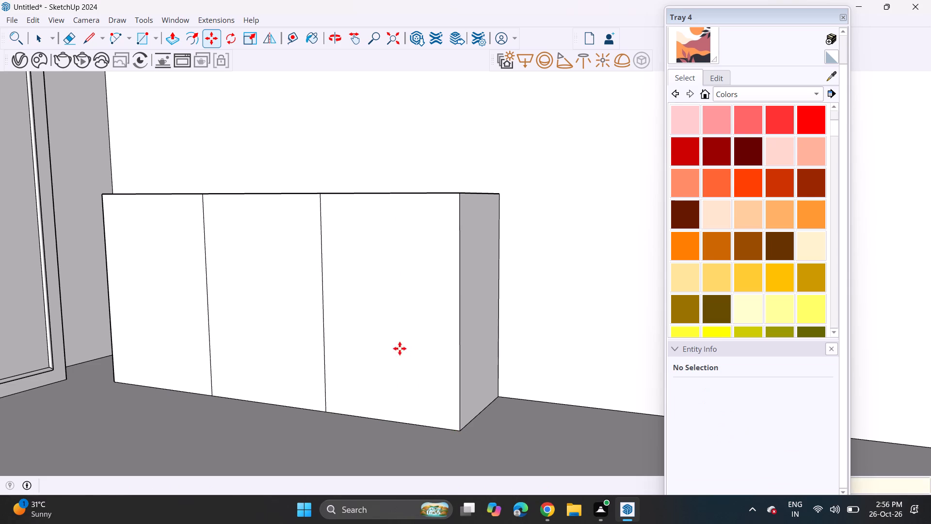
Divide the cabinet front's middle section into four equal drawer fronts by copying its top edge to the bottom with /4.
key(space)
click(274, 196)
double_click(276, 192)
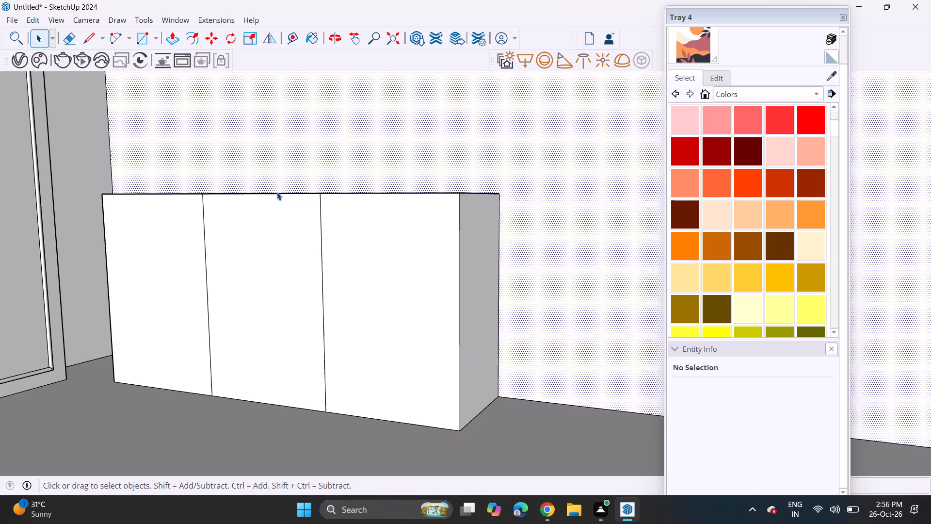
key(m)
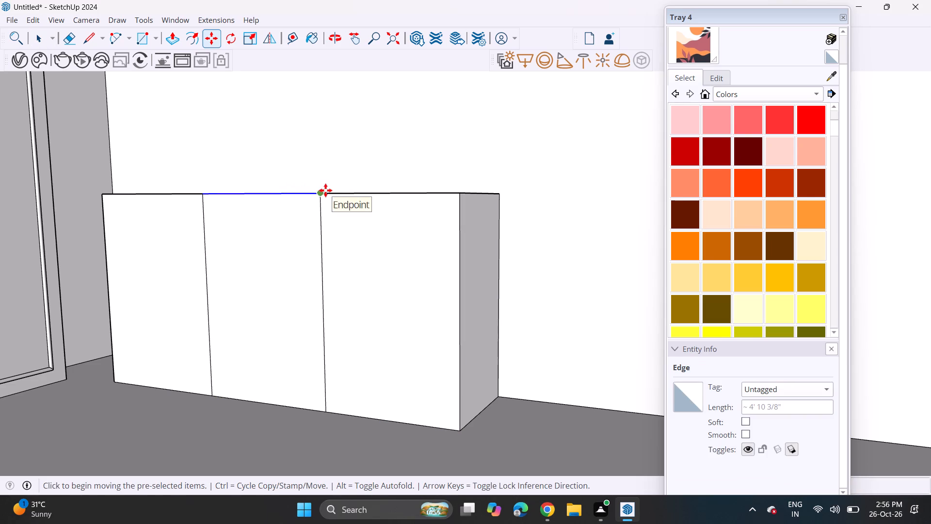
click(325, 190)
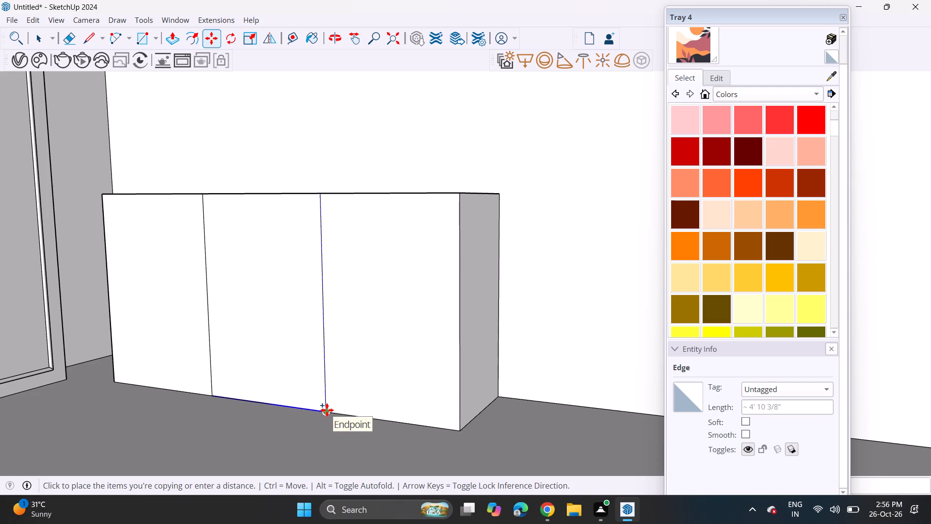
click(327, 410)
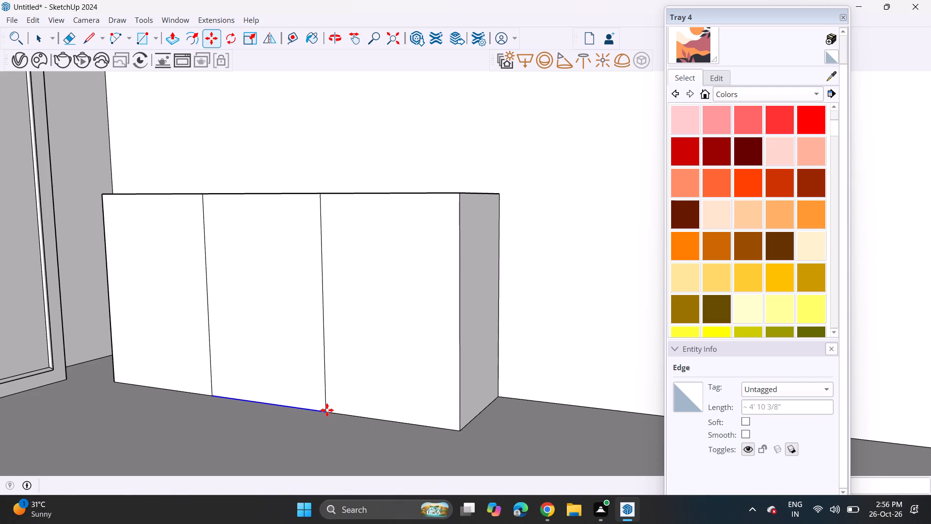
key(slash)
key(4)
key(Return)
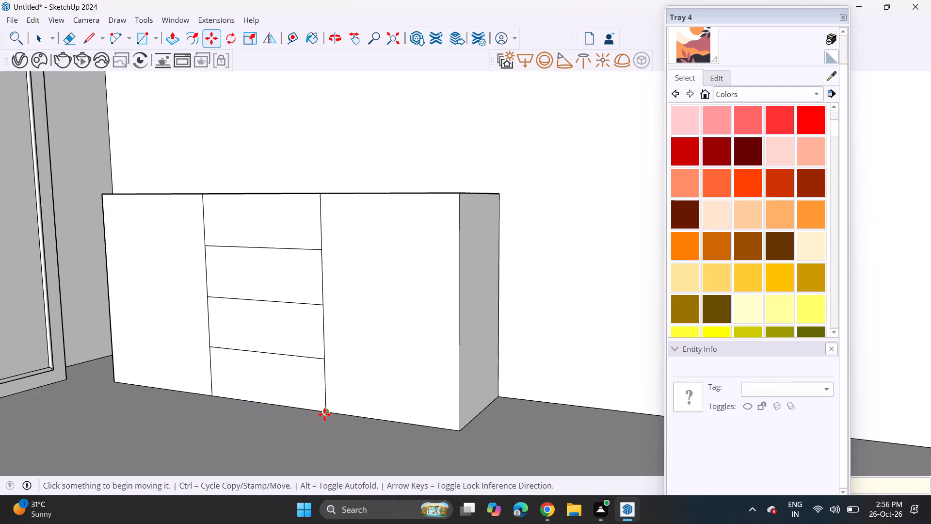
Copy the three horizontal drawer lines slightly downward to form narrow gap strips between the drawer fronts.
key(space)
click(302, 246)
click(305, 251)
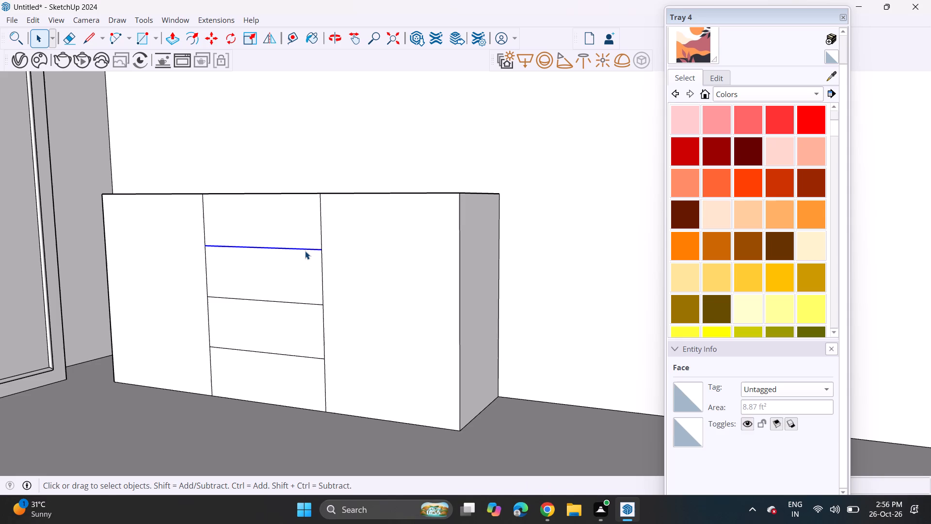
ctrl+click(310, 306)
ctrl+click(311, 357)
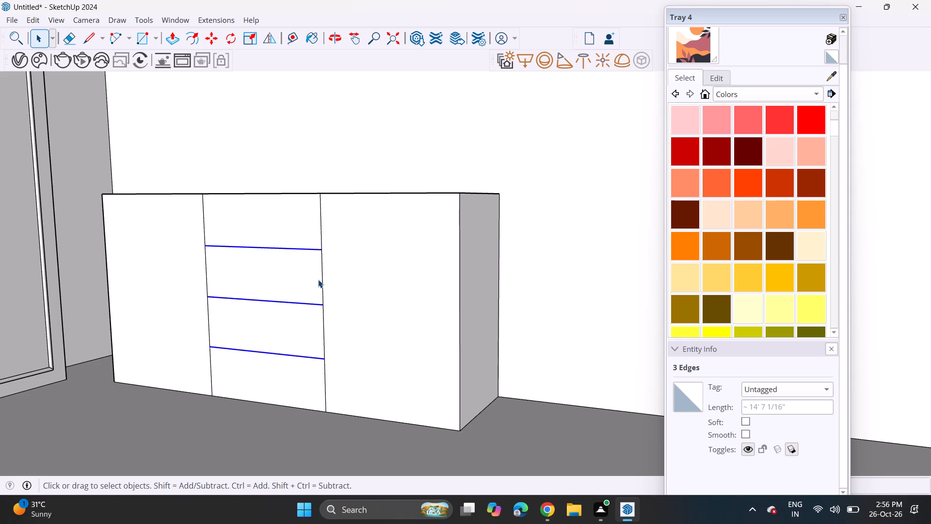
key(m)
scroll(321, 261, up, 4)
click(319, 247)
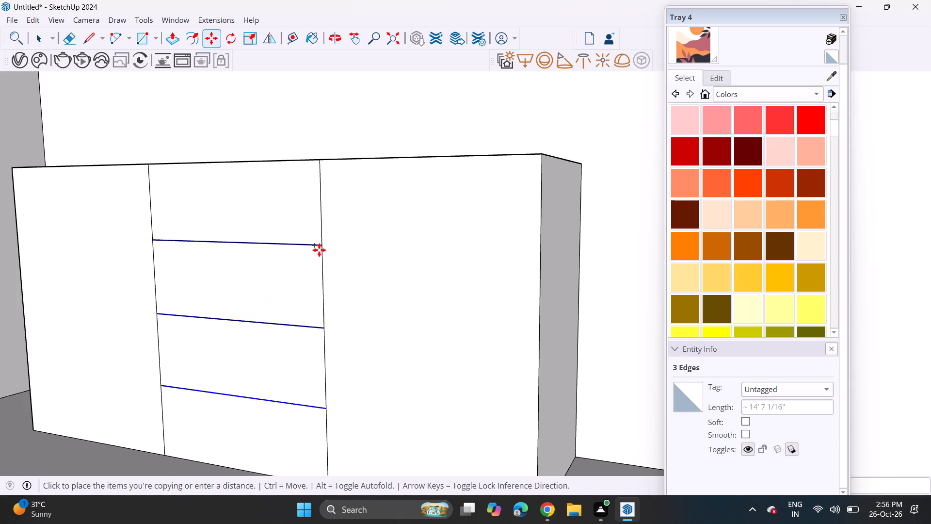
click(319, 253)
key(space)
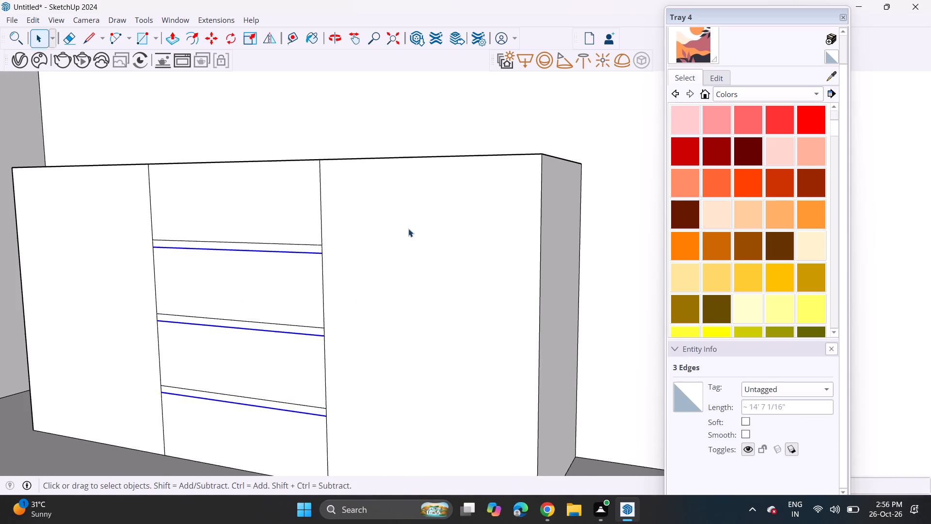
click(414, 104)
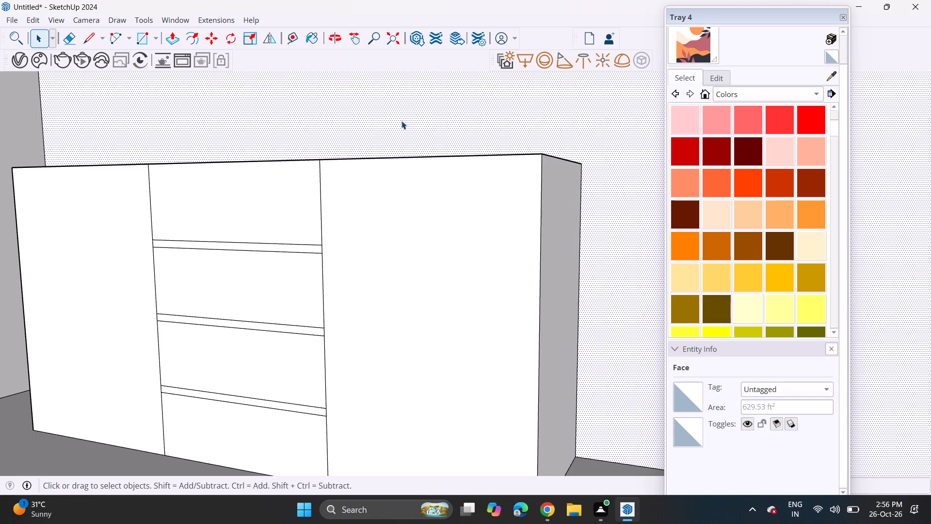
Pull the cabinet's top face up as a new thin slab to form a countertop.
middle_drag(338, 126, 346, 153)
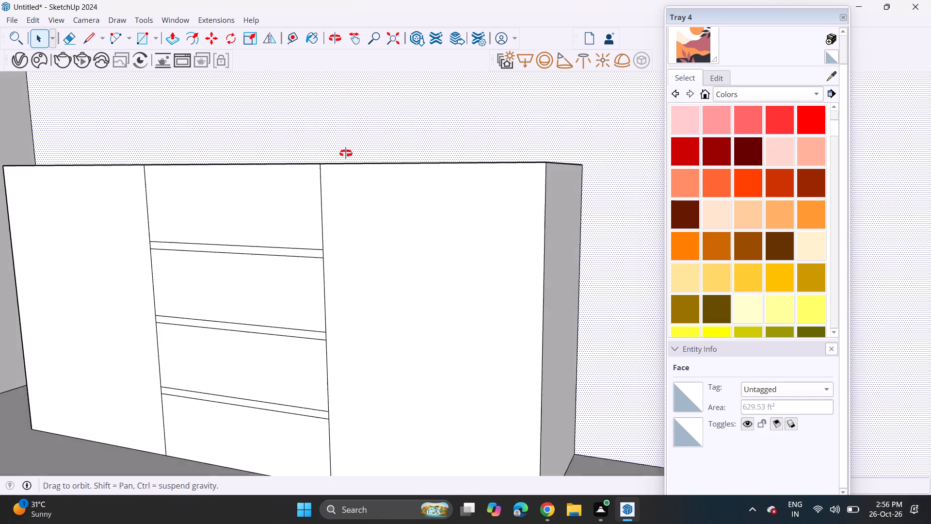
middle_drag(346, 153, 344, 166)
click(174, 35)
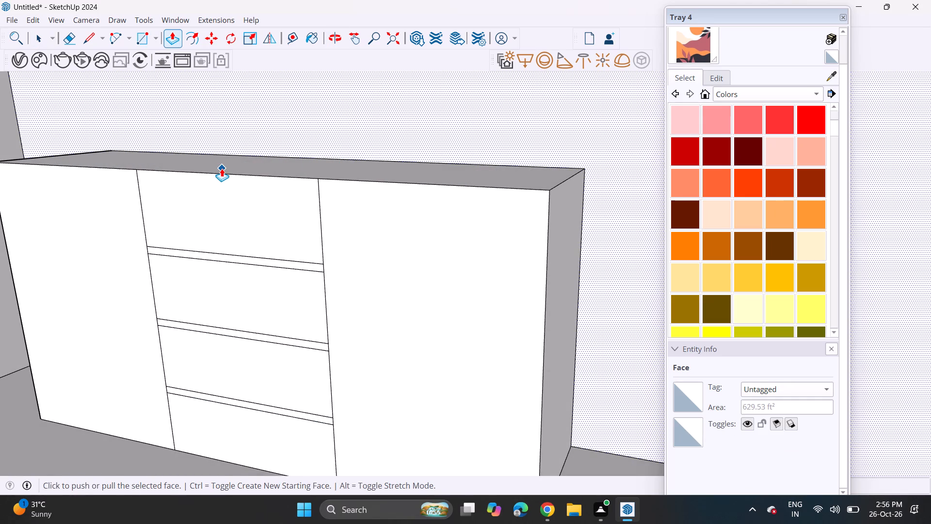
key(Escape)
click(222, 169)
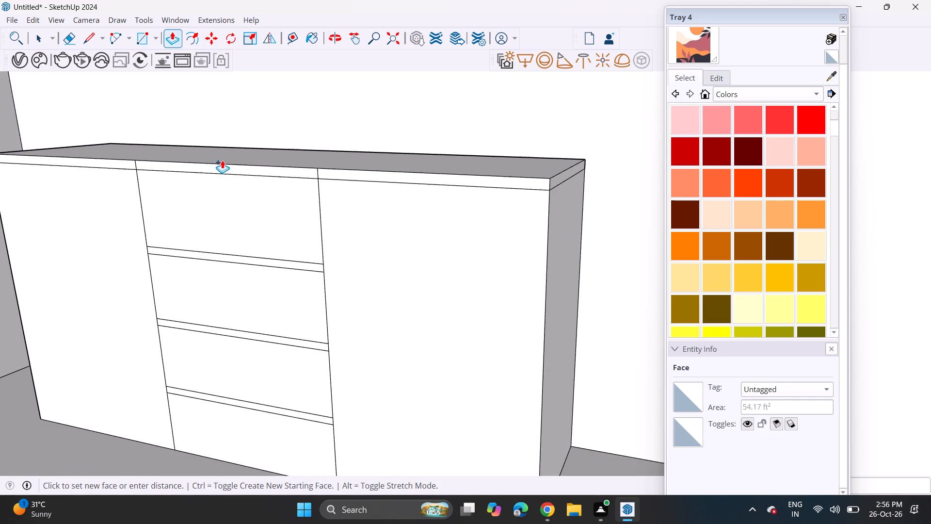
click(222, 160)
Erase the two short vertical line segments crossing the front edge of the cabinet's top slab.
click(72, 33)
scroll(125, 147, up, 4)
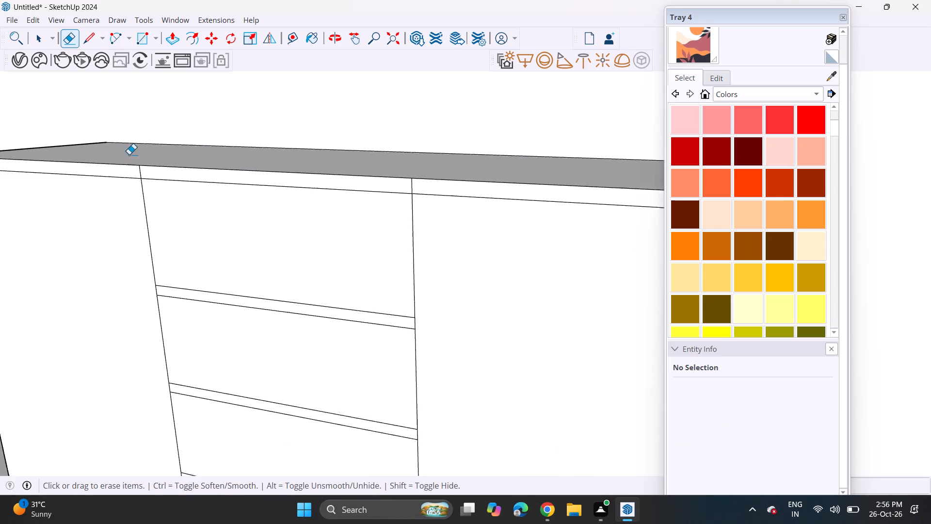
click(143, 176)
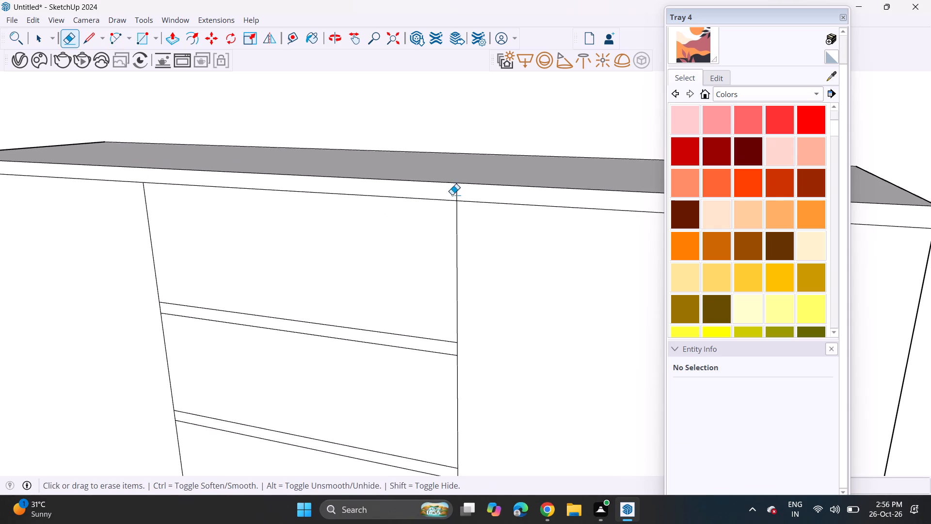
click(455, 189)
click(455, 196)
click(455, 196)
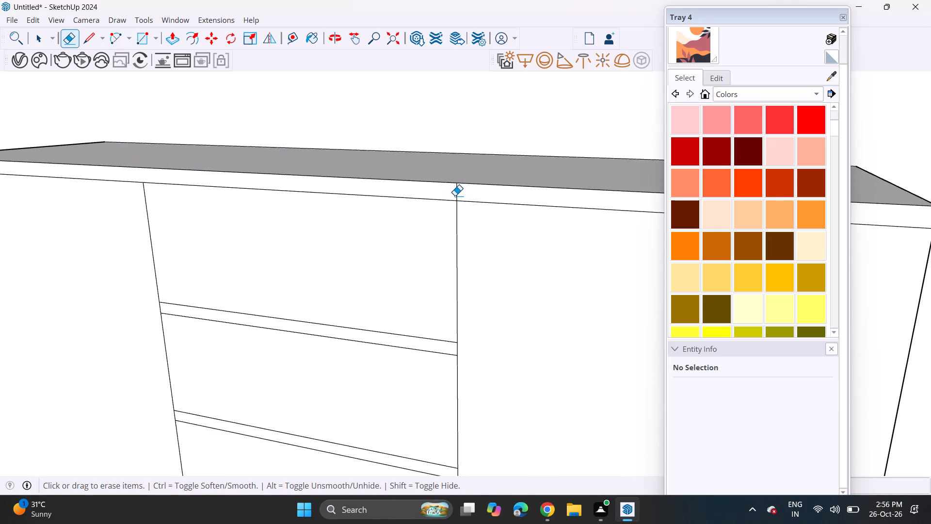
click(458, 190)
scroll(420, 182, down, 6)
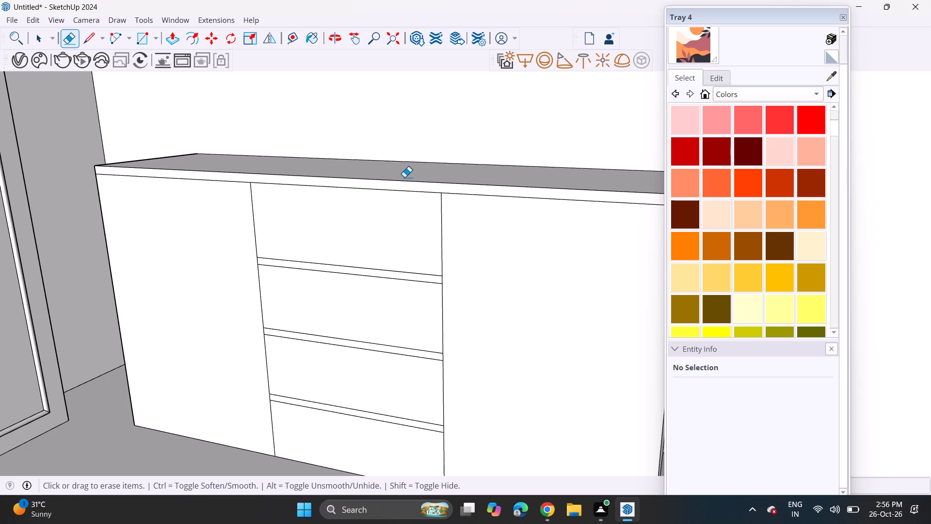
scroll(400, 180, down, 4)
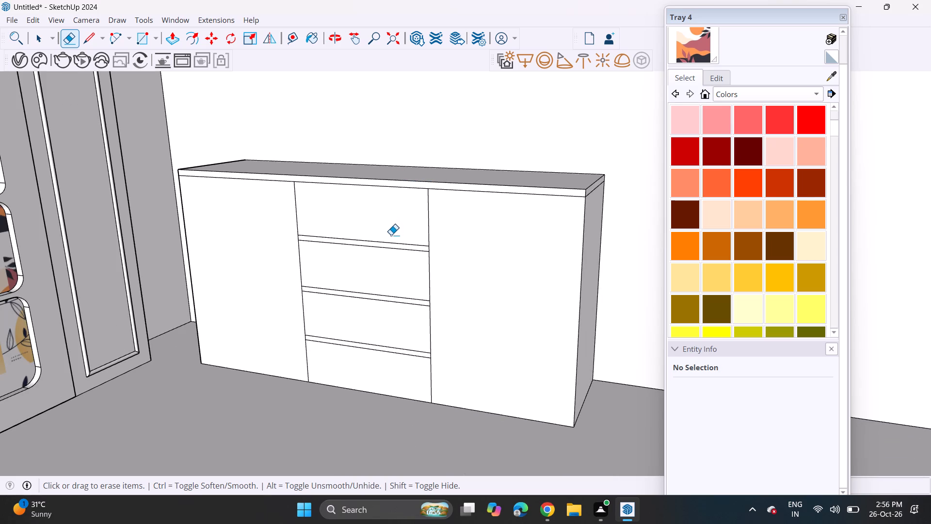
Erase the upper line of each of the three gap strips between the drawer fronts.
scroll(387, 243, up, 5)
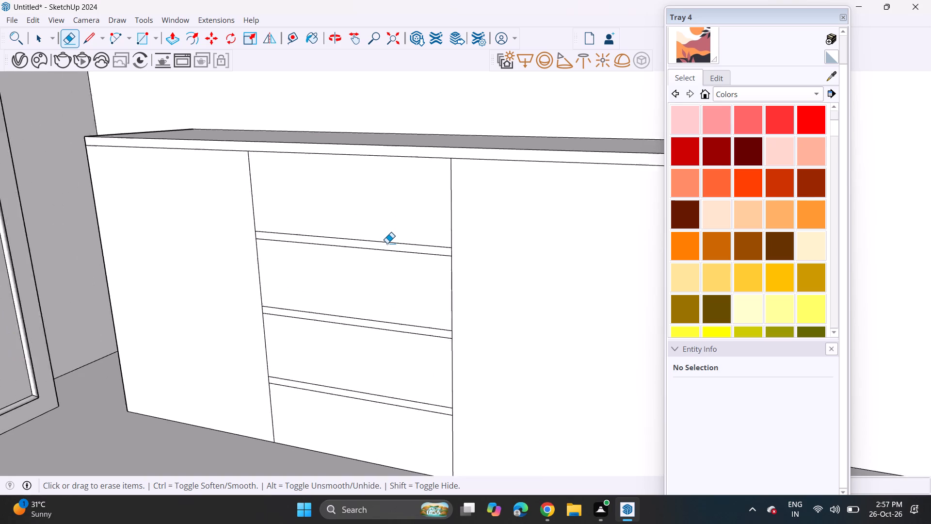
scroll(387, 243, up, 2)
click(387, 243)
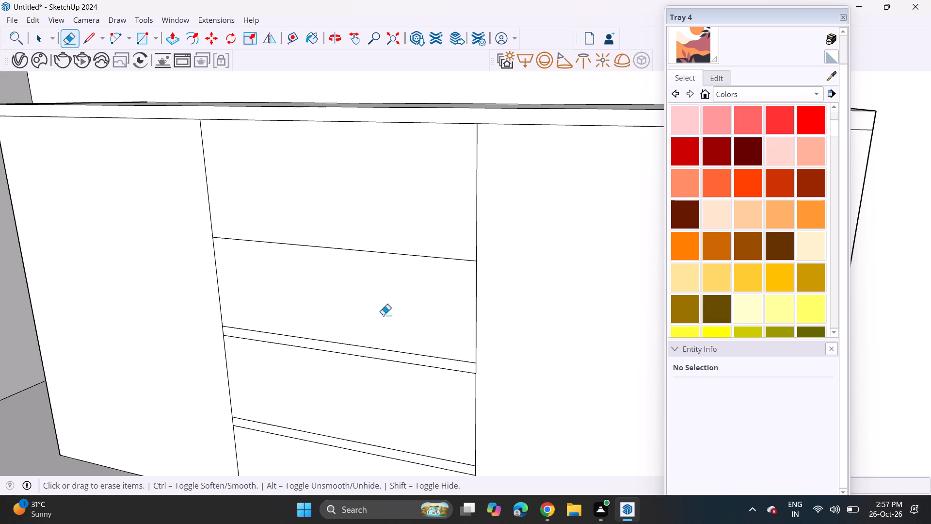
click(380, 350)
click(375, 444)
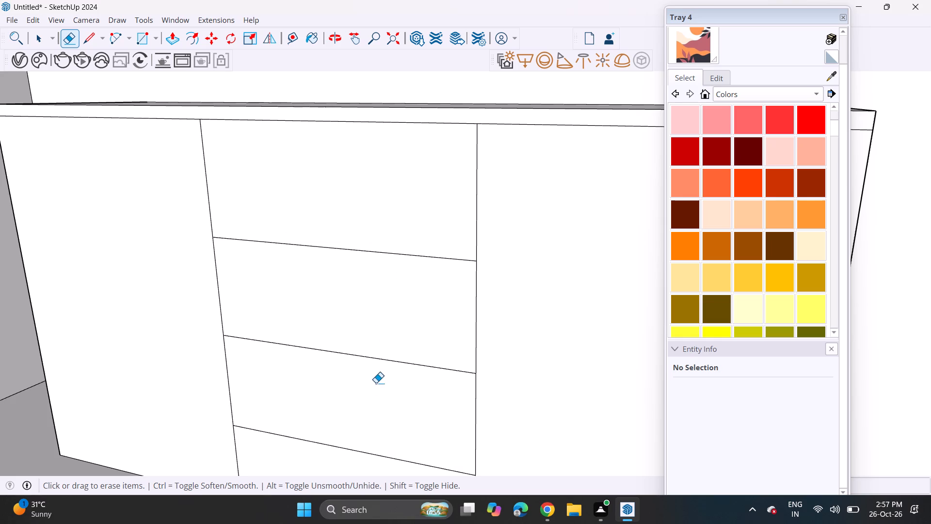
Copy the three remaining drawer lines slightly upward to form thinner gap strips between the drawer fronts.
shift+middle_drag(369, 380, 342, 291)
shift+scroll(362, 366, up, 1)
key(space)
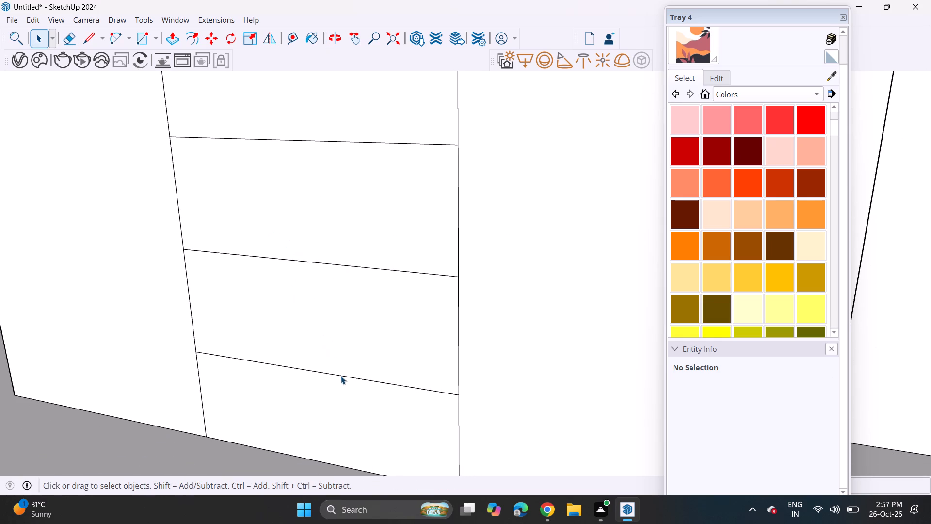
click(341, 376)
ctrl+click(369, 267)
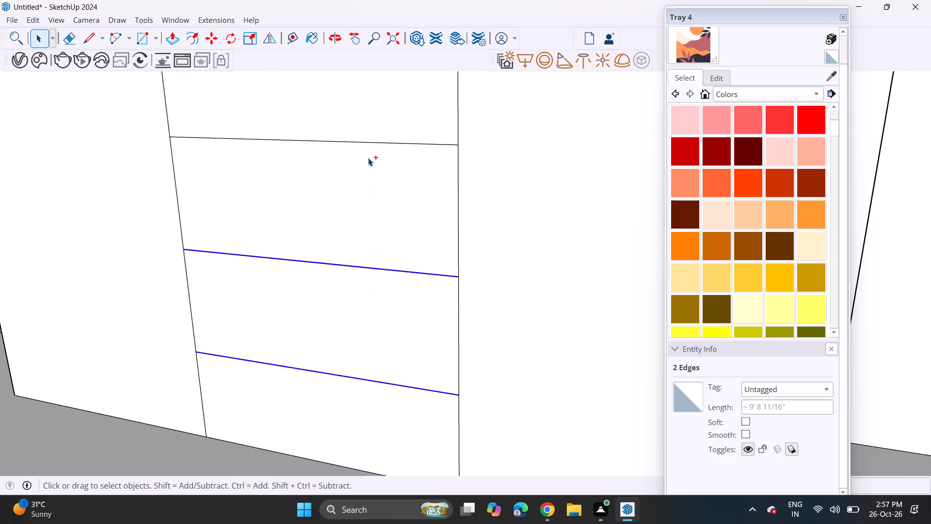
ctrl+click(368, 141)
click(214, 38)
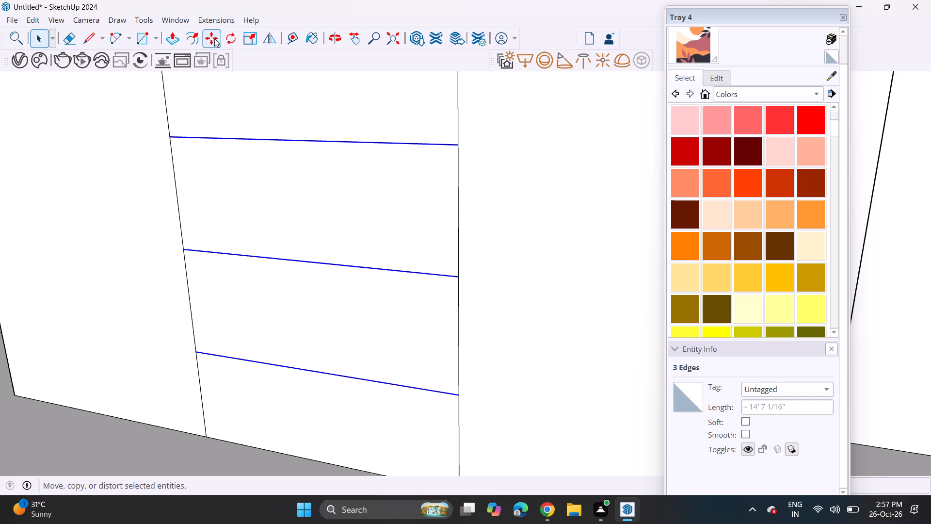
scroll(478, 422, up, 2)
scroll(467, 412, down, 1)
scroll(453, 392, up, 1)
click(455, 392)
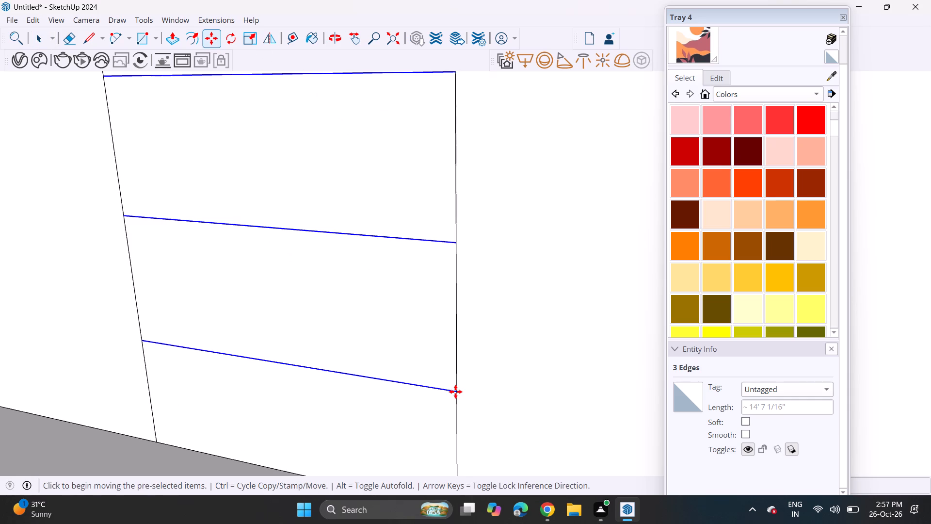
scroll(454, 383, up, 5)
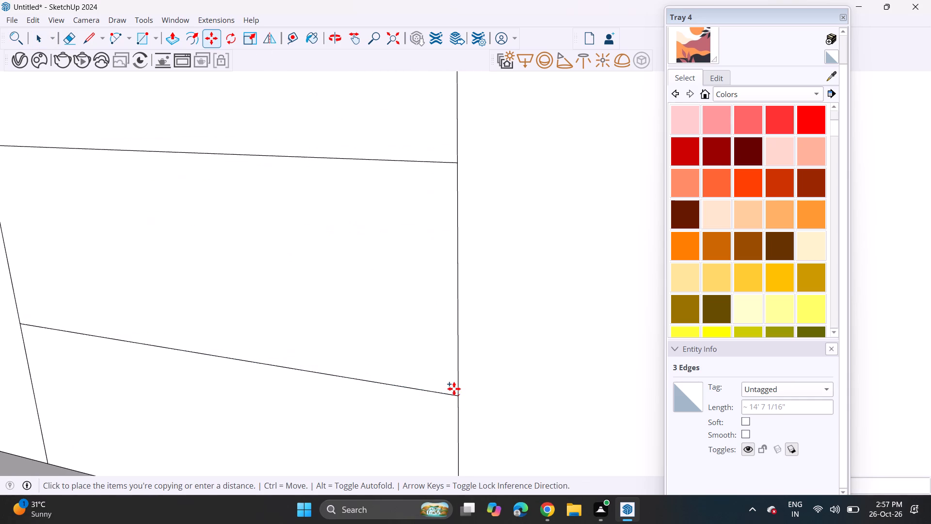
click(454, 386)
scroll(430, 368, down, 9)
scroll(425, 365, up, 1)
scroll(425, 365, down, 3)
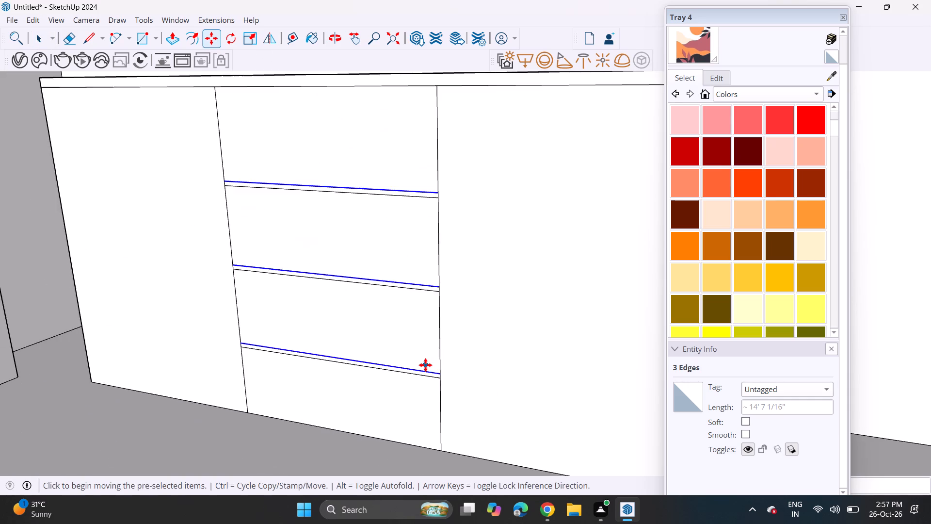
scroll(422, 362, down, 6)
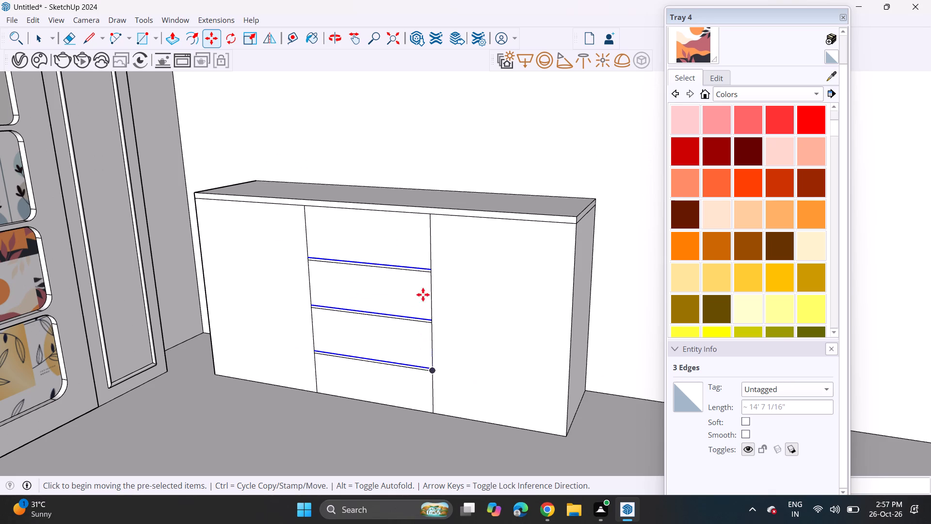
Undo the drawer lines, top slab and three-section front division, back to the plain cabinet box.
key(space)
click(590, 303)
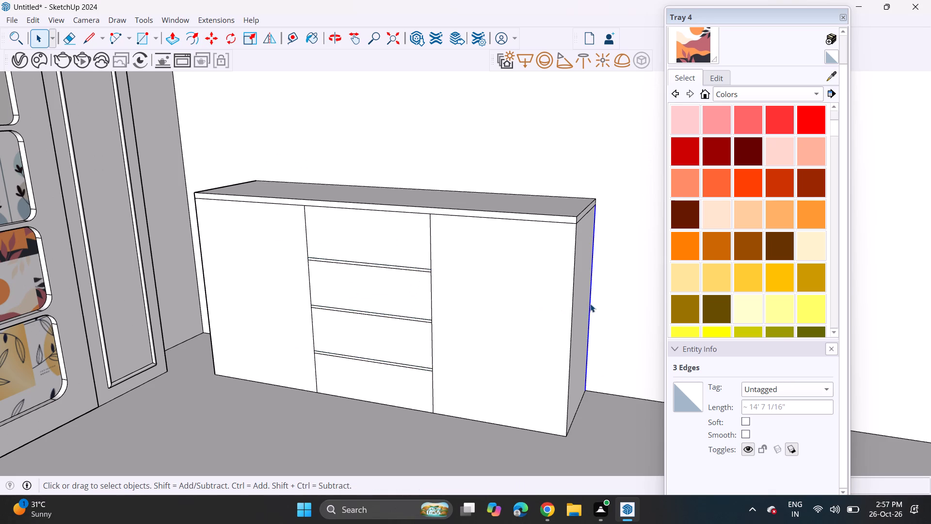
middle_drag(527, 428, 486, 338)
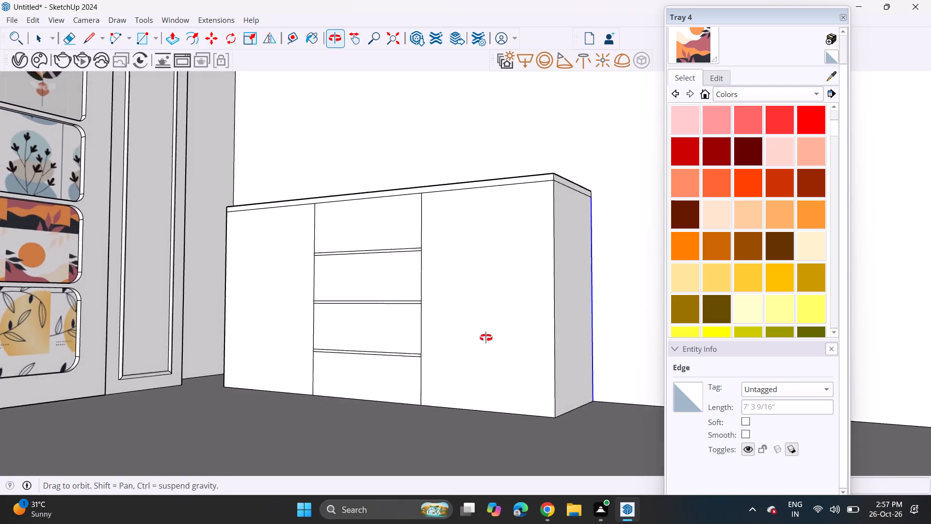
middle_drag(486, 338, 453, 355)
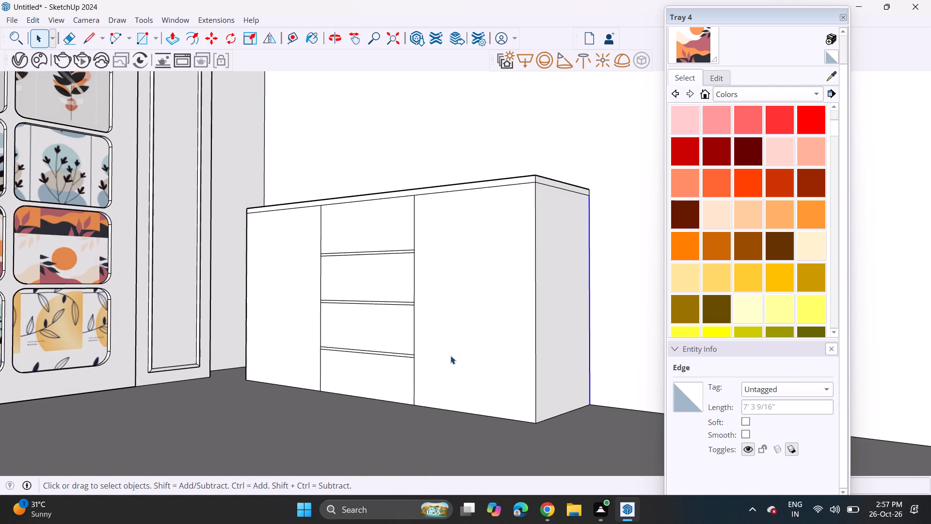
key(ctrl+z)
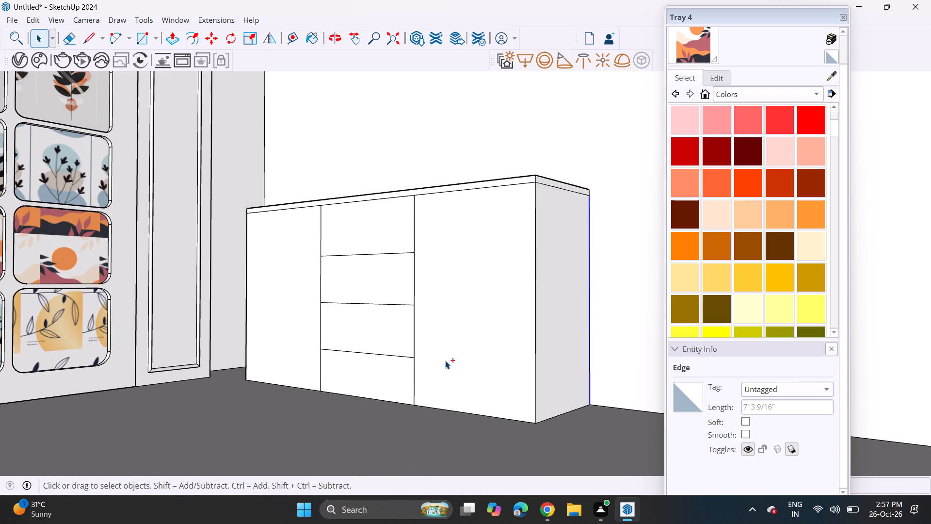
key(ctrl+z)
key(ctrl+z)
key(ctrl+z)
key(ctrl+z)
key(ctrl+z)
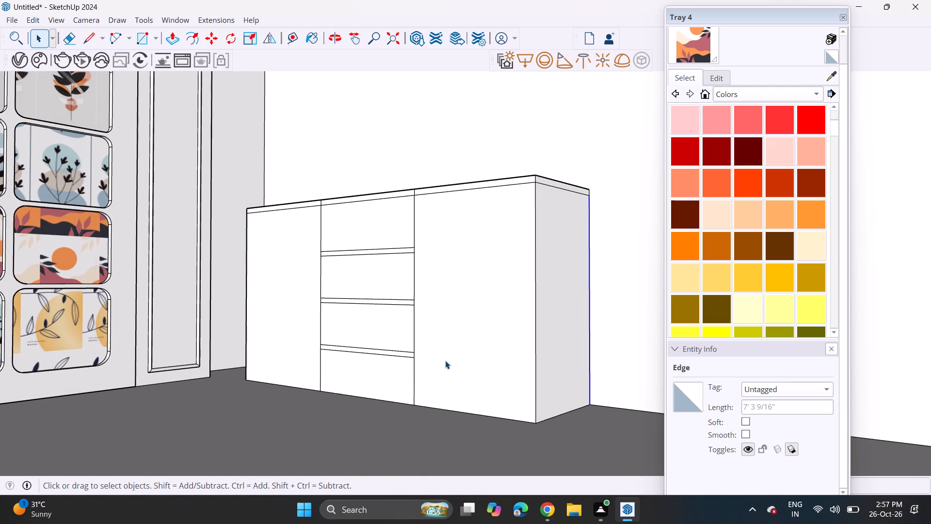
key(ctrl+z)
key(ctrl+z)
key(ctrl+z)
key(ctrl+z)
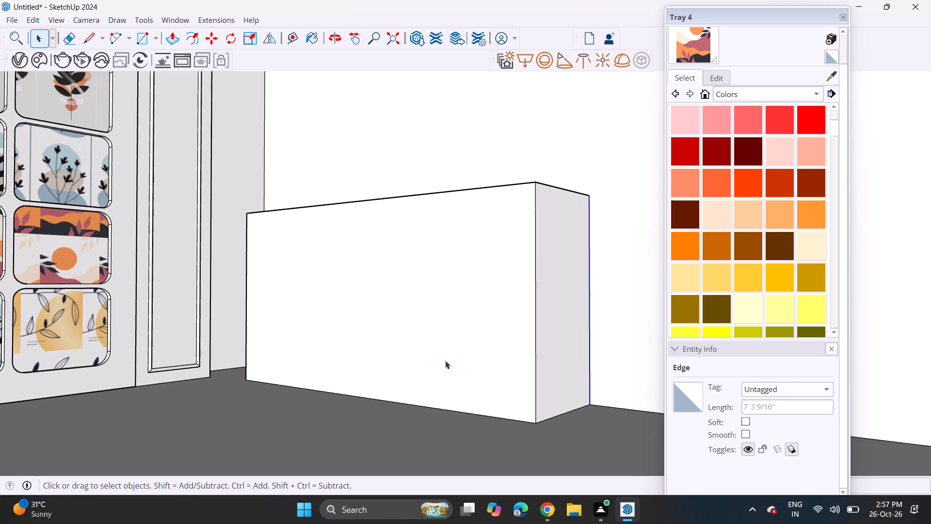
Undo the cabinet box's extrusion, back to the flat outline on the side wall.
key(ctrl+z)
key(ctrl+z)
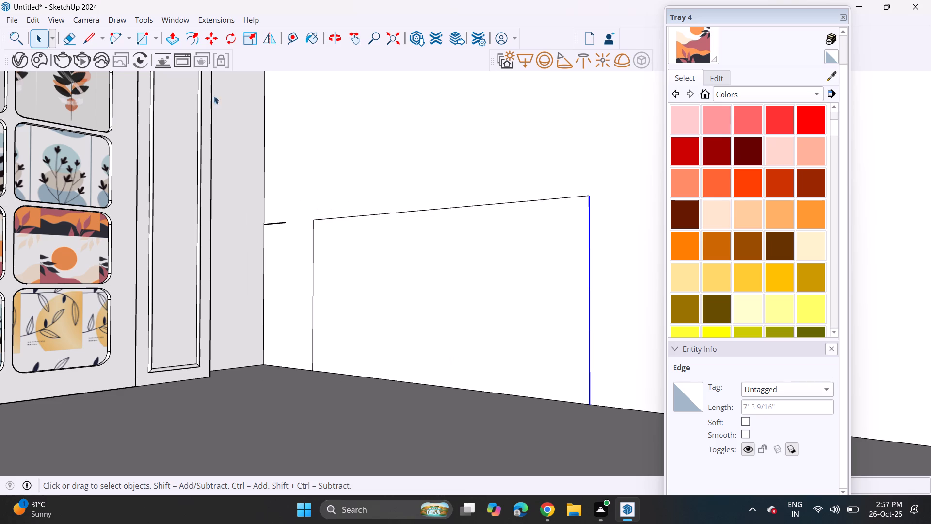
key(ctrl+y)
key(ctrl+y)
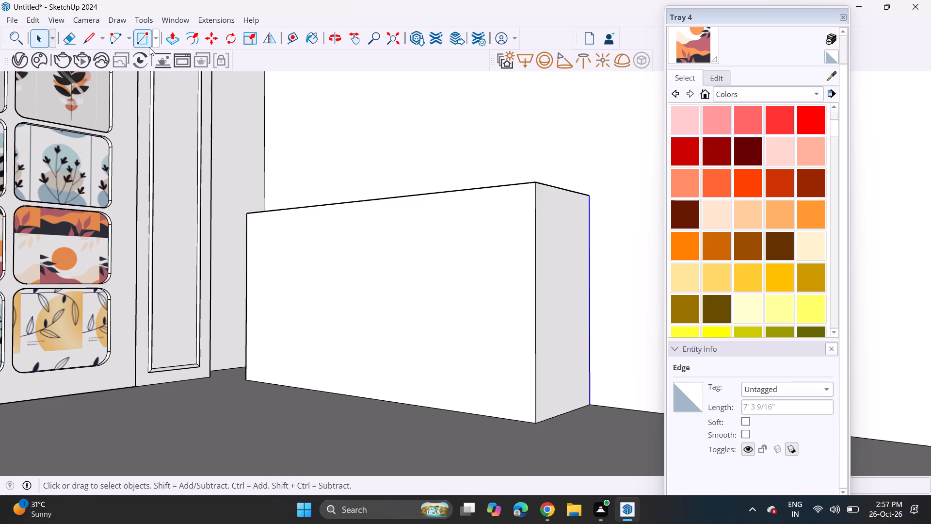
key(ctrl+z)
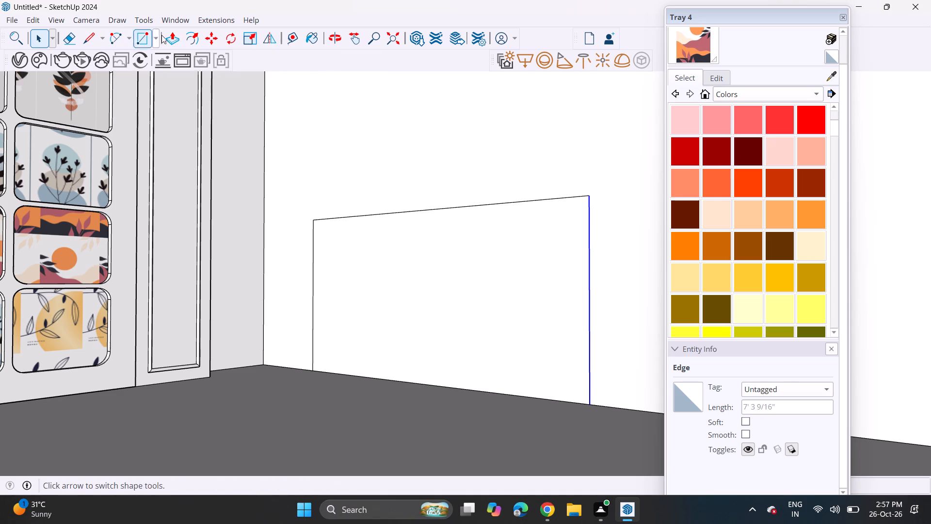
Place a guide 4" above the side wall's floor edge and draw a line along it across the cabinet outline.
click(290, 35)
click(419, 385)
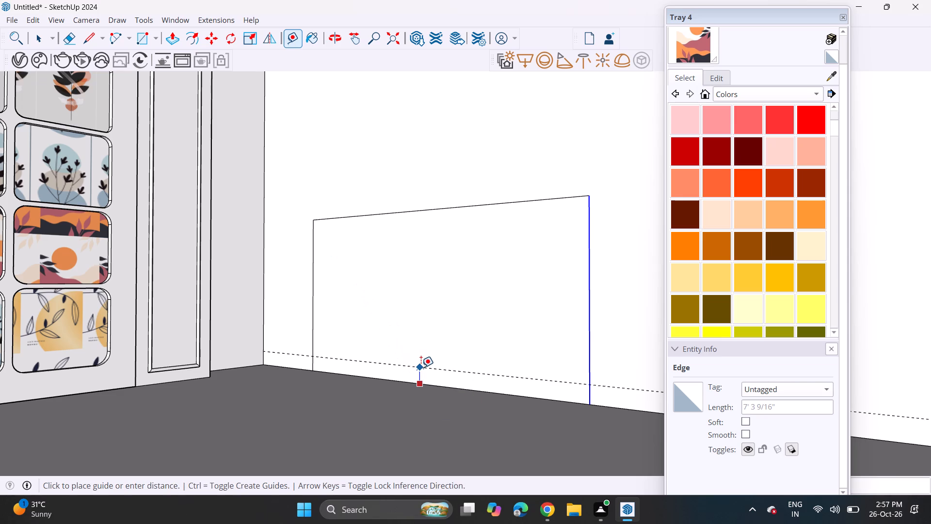
key(4)
key(Return)
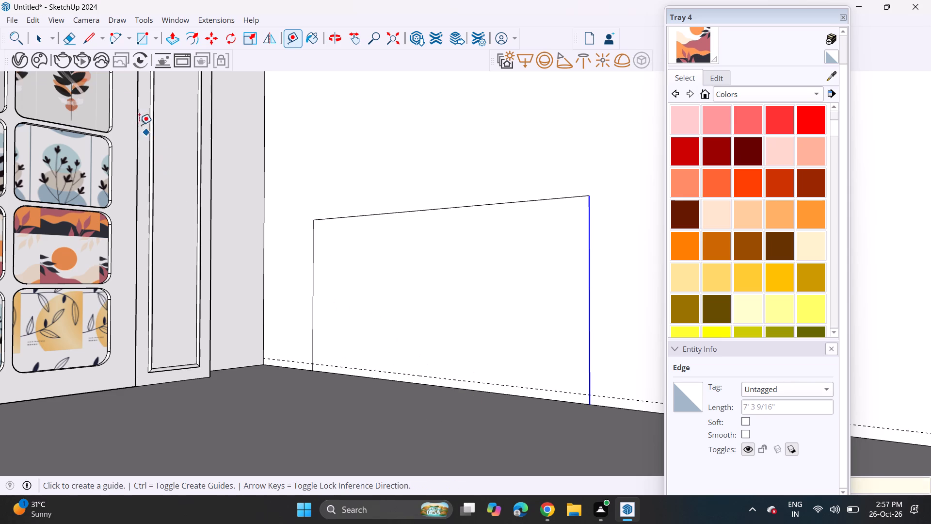
click(86, 34)
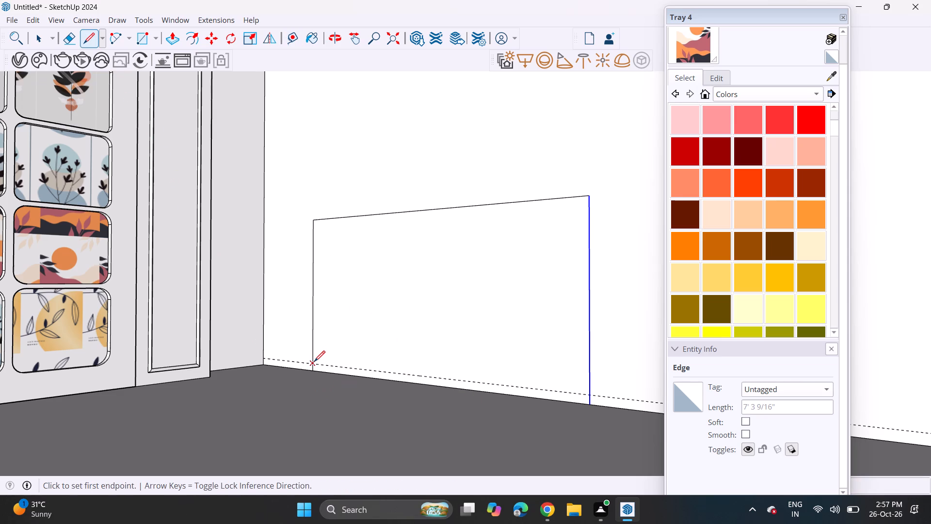
click(314, 361)
click(588, 391)
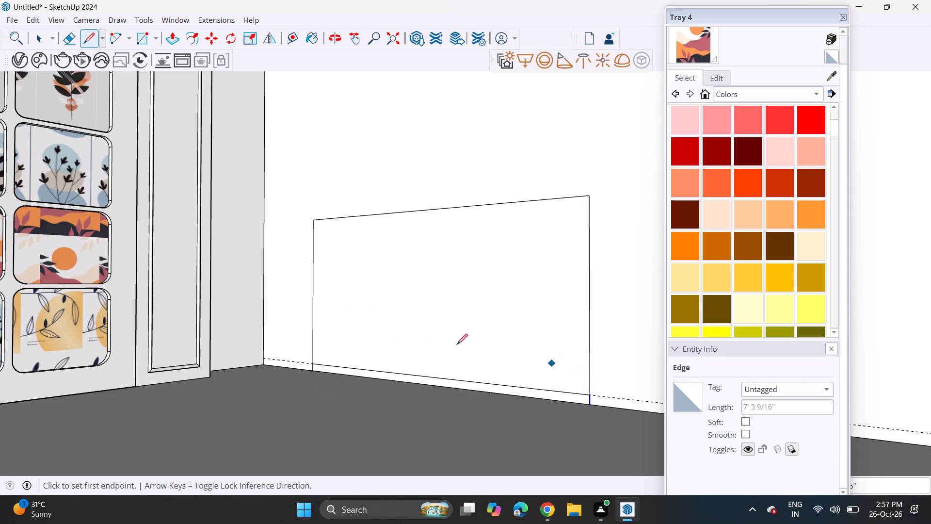
Erase the guide and the two short vertical segments below the new line, leaving the cabinet outline raised off the floor.
click(65, 33)
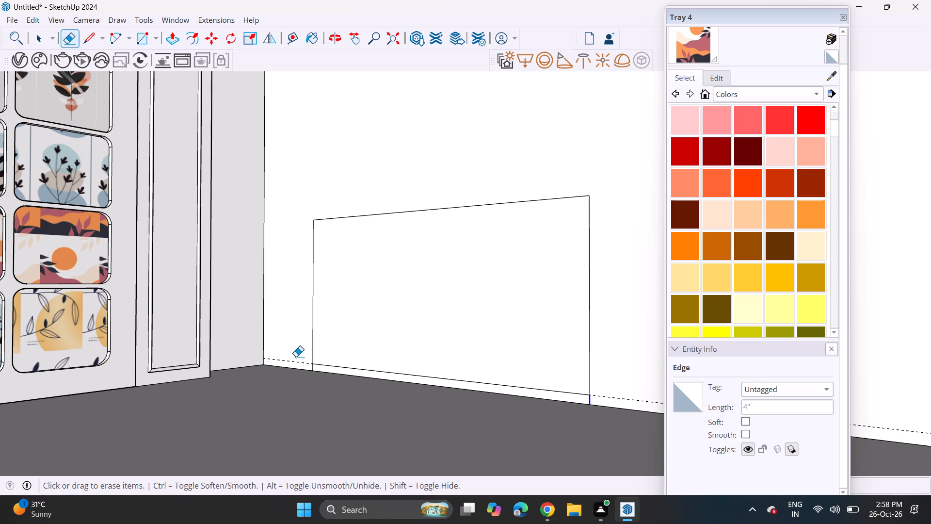
click(296, 360)
drag(300, 365, 304, 356)
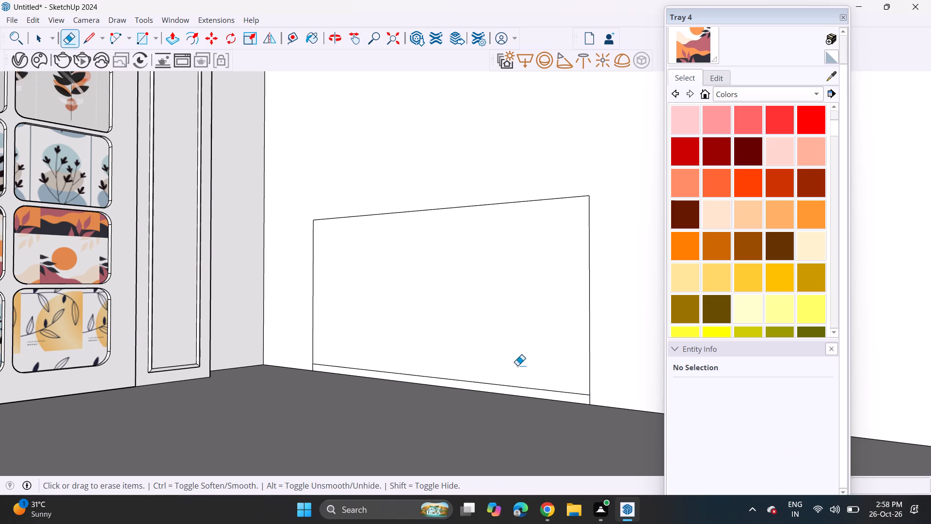
scroll(323, 367, up, 3)
scroll(323, 367, down, 1)
scroll(323, 367, up, 2)
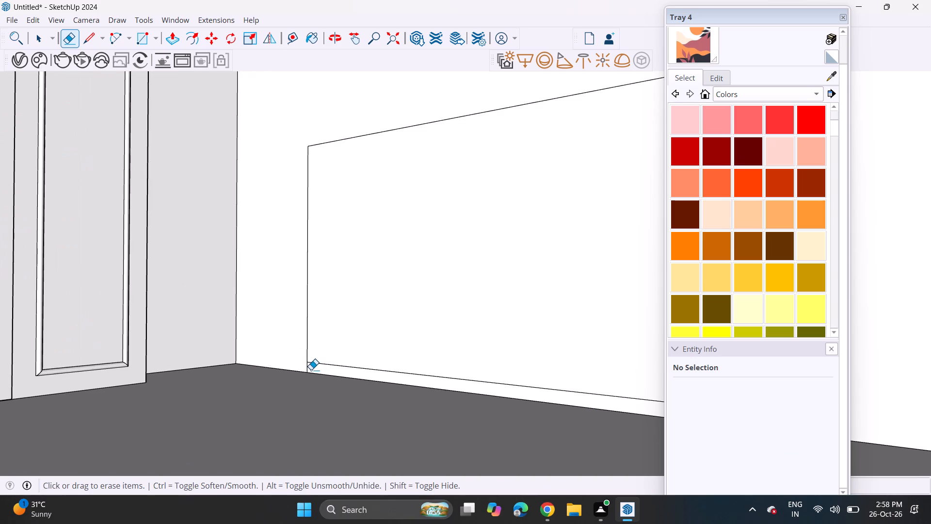
click(308, 370)
scroll(312, 370, down, 2)
scroll(313, 372, up, 1)
scroll(313, 372, down, 2)
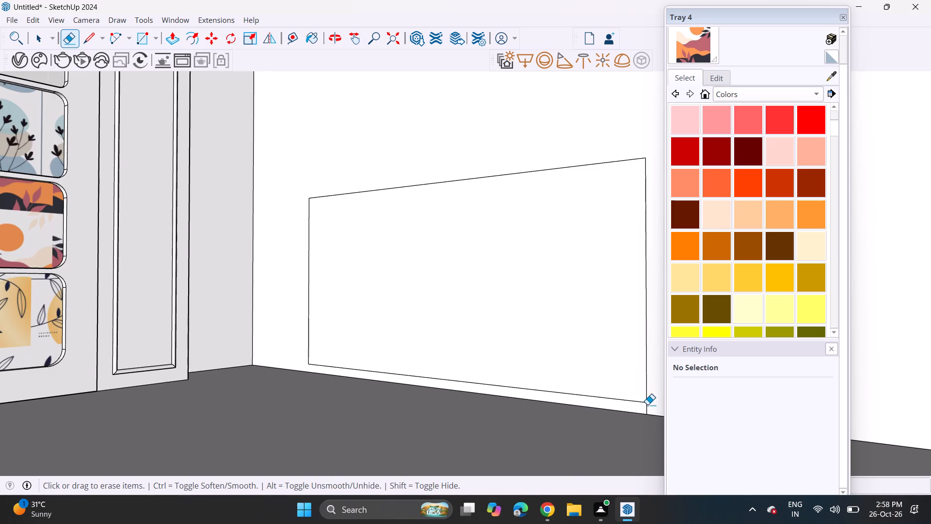
click(648, 405)
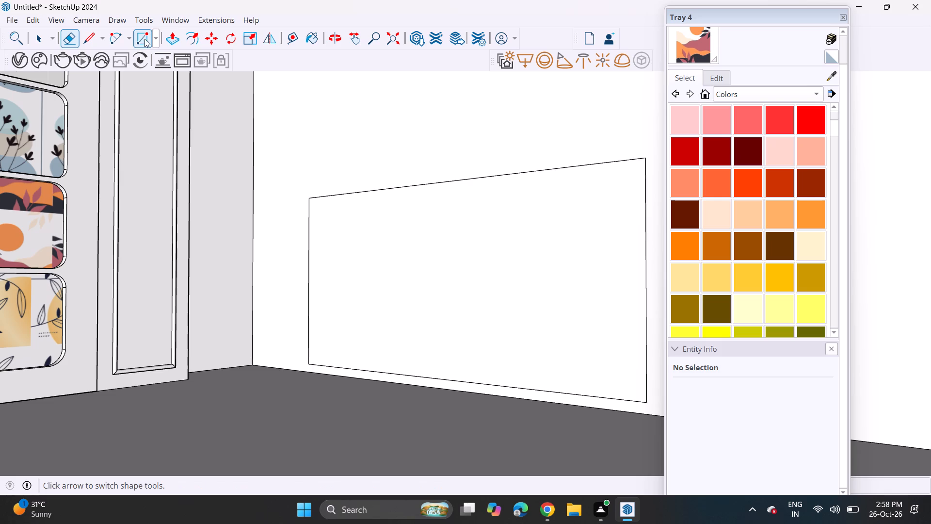
Extrude the raised cabinet outline out from the side wall into a box with Push/Pull.
click(168, 42)
click(363, 326)
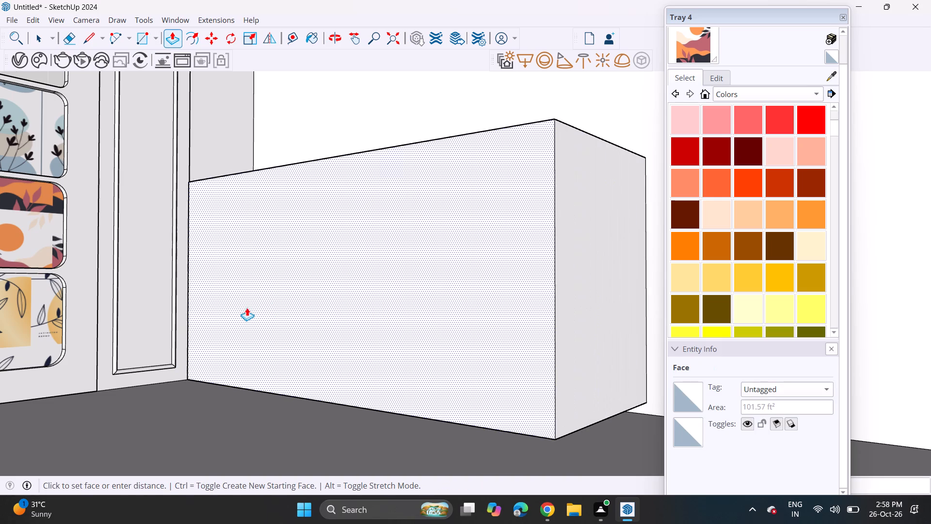
click(263, 307)
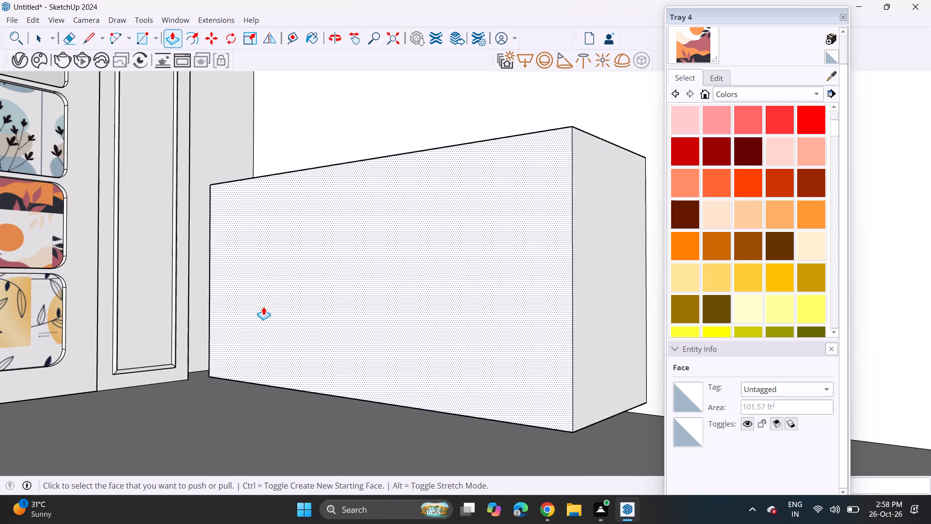
Copy the front face's left vertical edge to its right end with /3, dividing the front into three equal sections.
key(space)
click(209, 329)
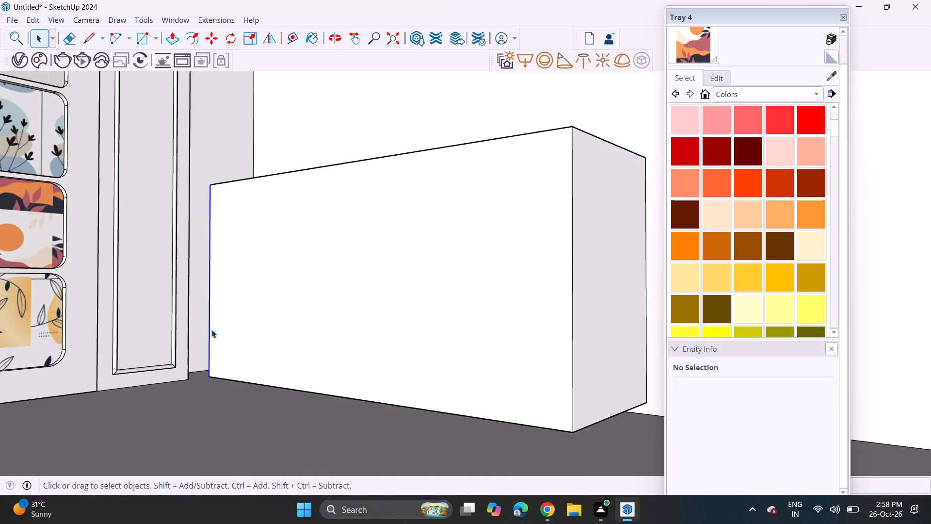
click(212, 33)
click(212, 185)
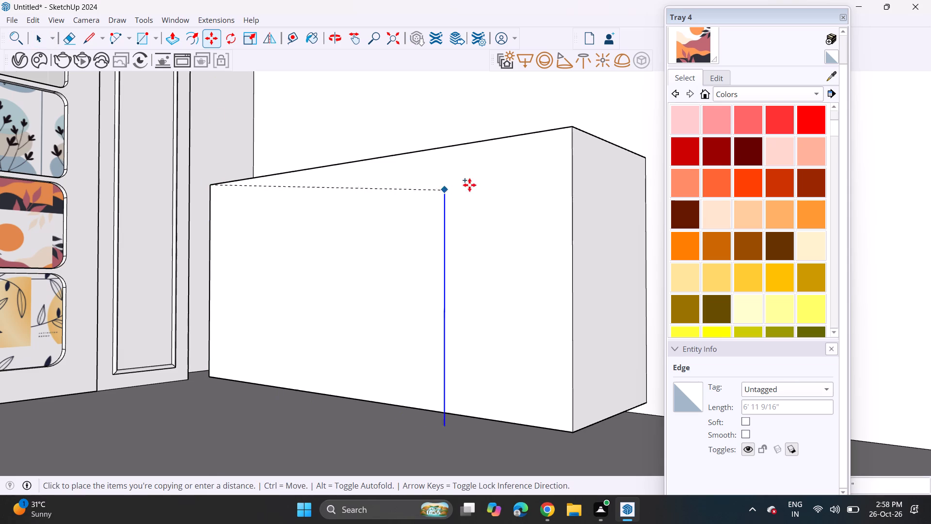
click(571, 132)
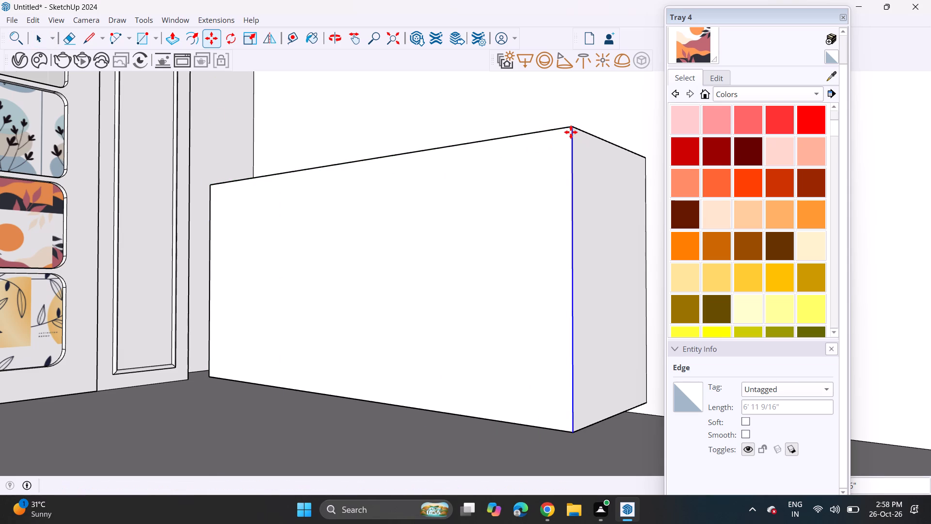
key(slash)
key(3)
key(Return)
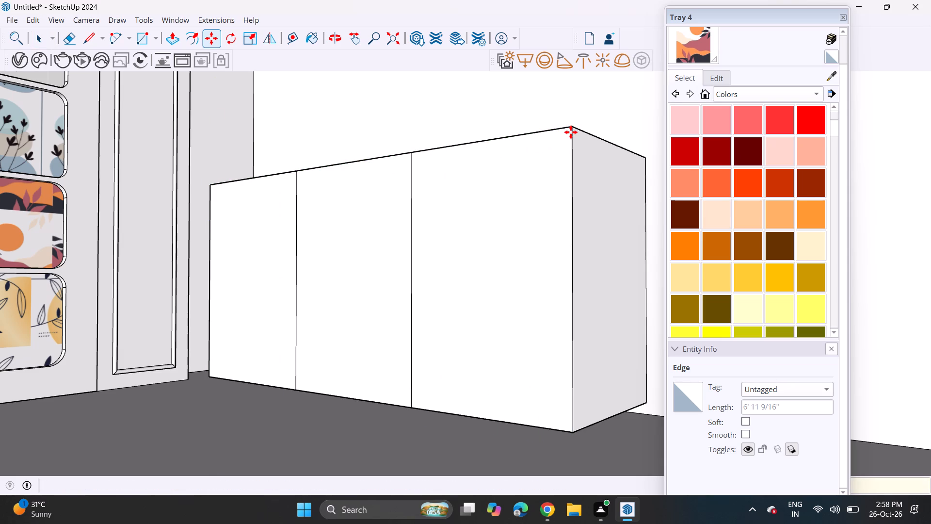
key(space)
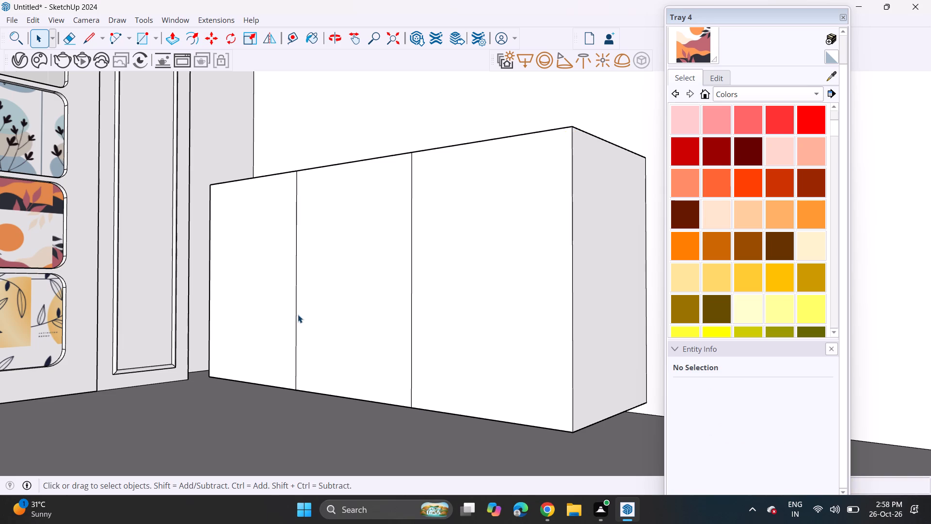
Copy the middle section's top edge down to its bottom edge with /4, dividing it into four equal drawer fronts.
click(298, 314)
key(space)
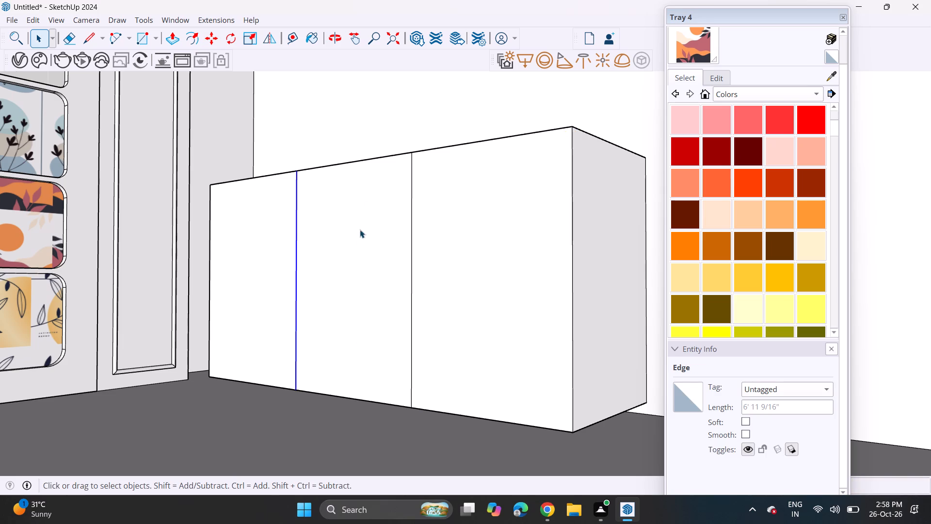
click(373, 163)
click(375, 161)
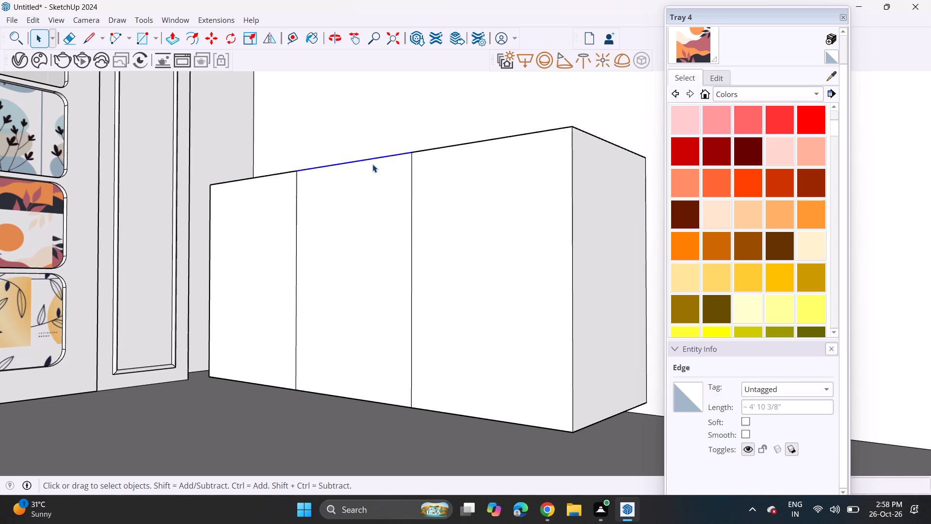
key(m)
click(410, 152)
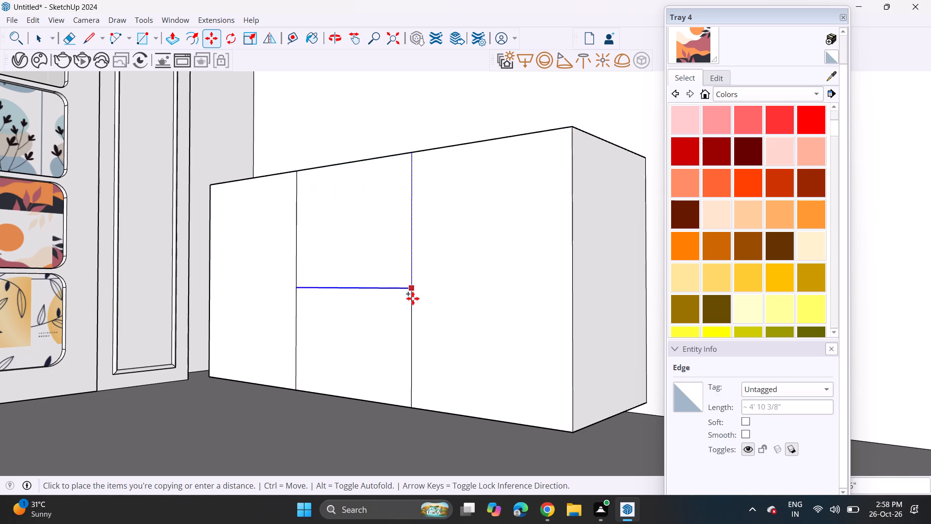
click(413, 404)
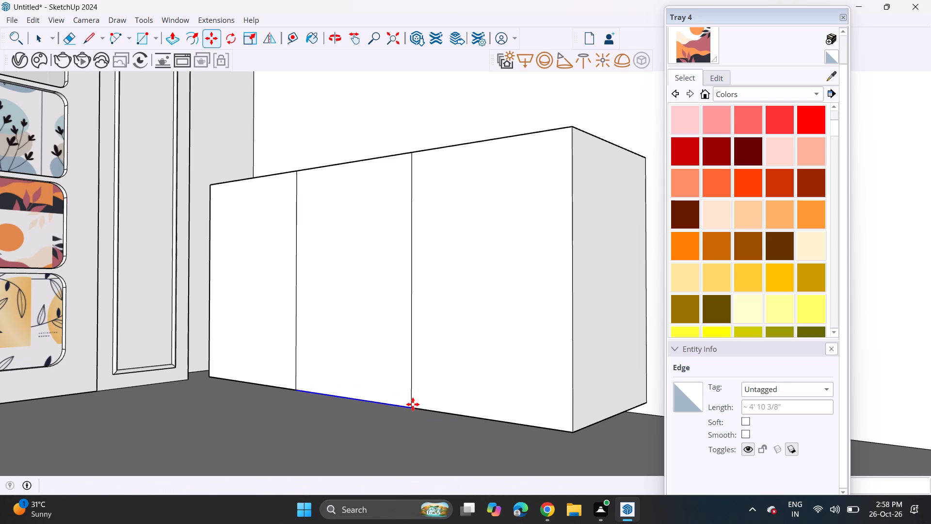
key(slash)
key(4)
key(Return)
key(space)
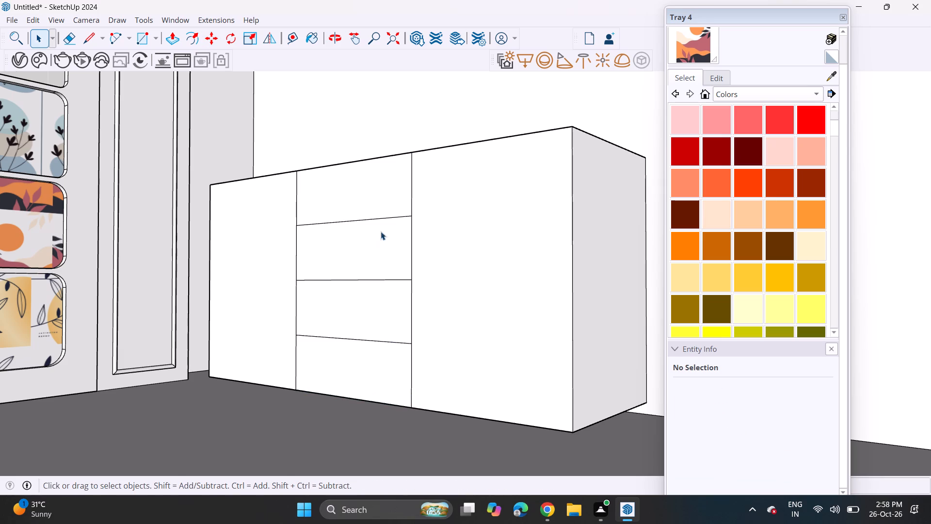
Copy the three drawer dividing lines slightly downward to form thin gap strips between the drawer fronts.
click(385, 215)
click(386, 217)
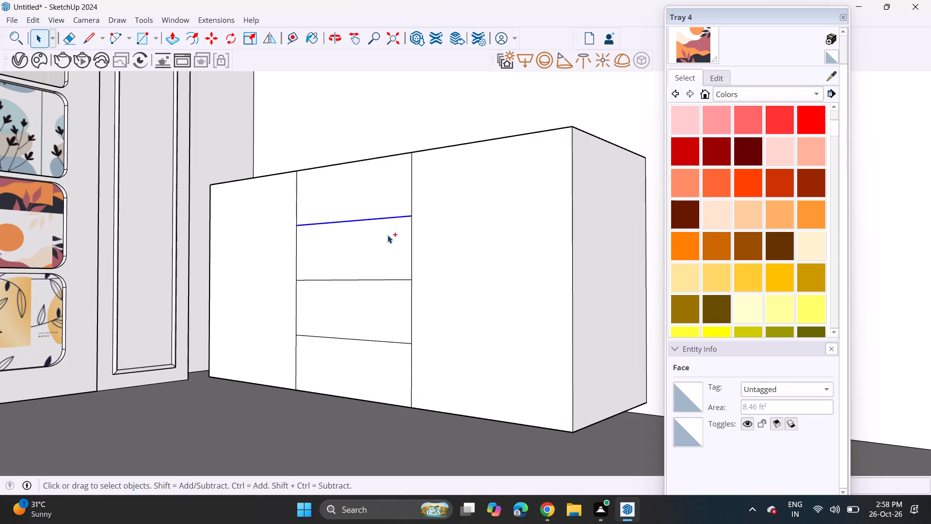
ctrl+click(395, 282)
ctrl+click(400, 342)
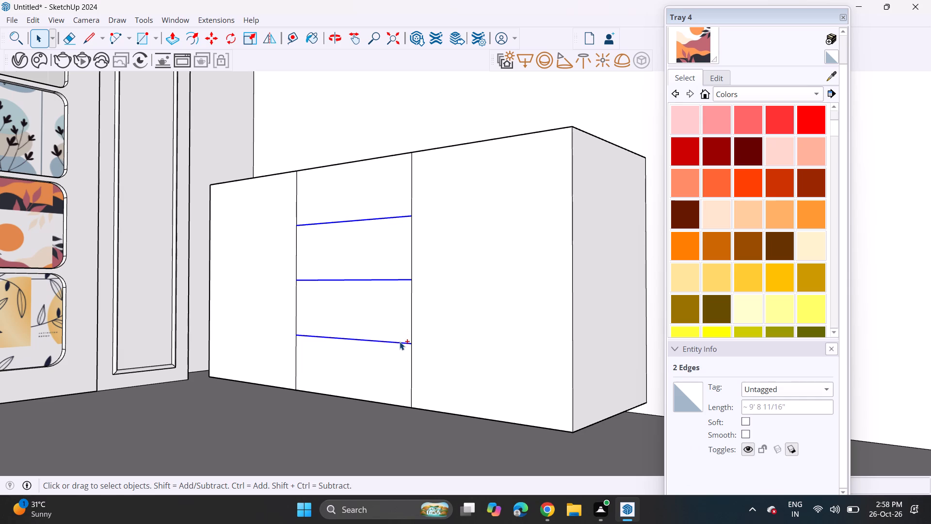
key(m)
scroll(406, 264, up, 5)
click(411, 187)
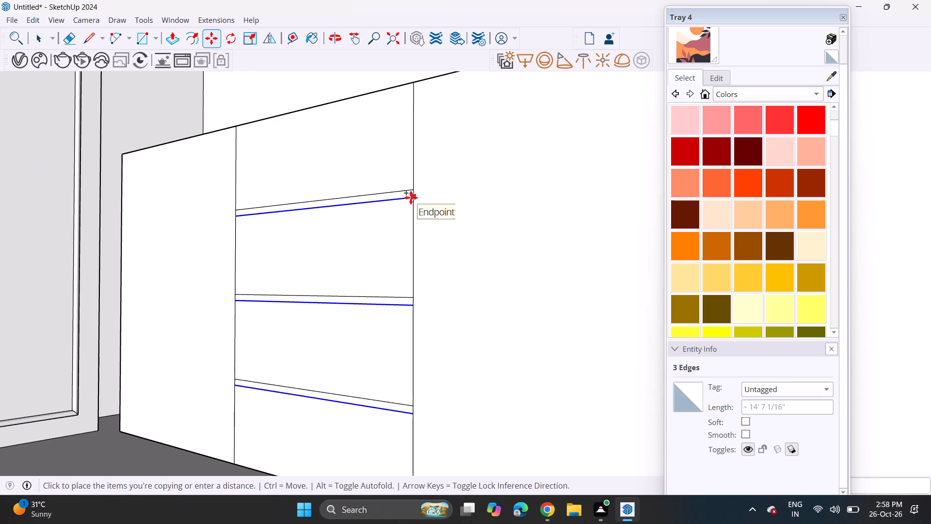
scroll(411, 197, up, 5)
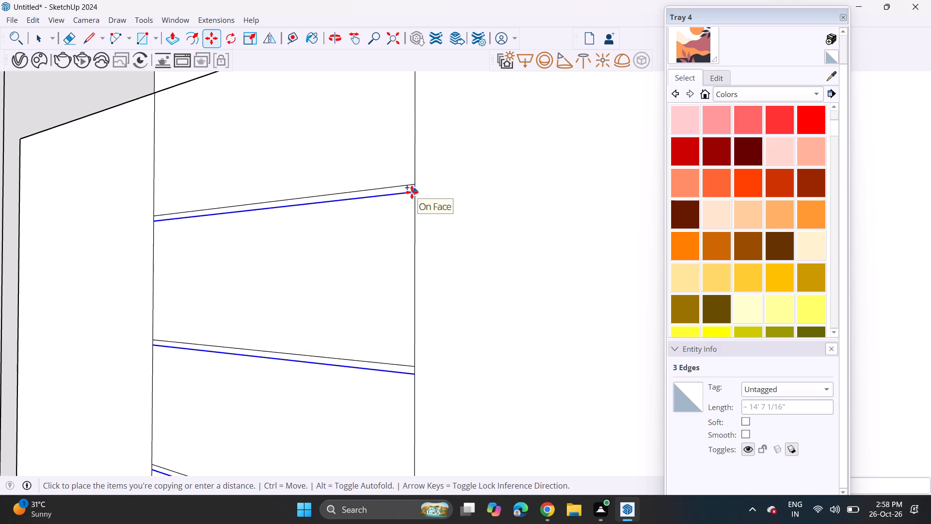
click(412, 192)
key(space)
key(space)
click(467, 268)
Import the Group_42 handle model from the Downloads folder and place it on the floor in front of the cabinet.
scroll(421, 266, down, 7)
scroll(413, 276, up, 2)
scroll(401, 286, down, 4)
click(10, 19)
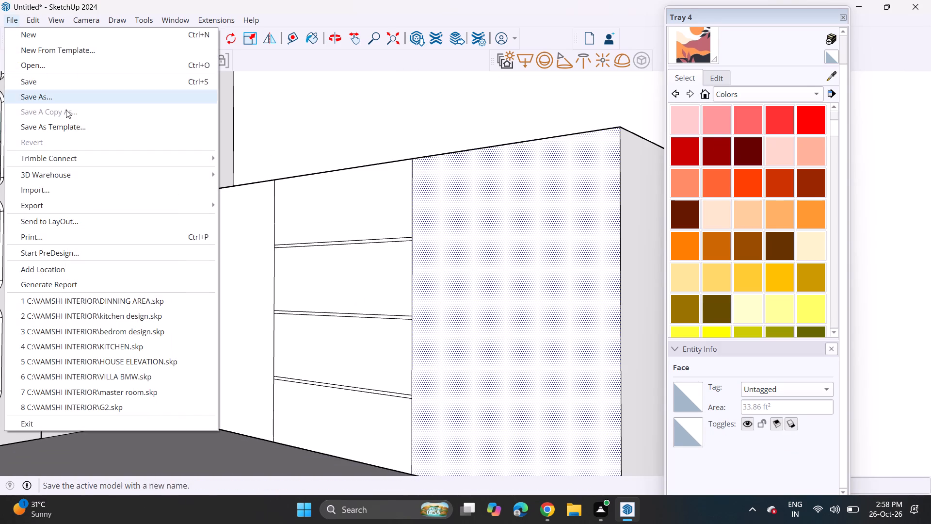
click(64, 188)
scroll(212, 165, down, 1)
scroll(215, 170, up, 1)
scroll(219, 176, down, 6)
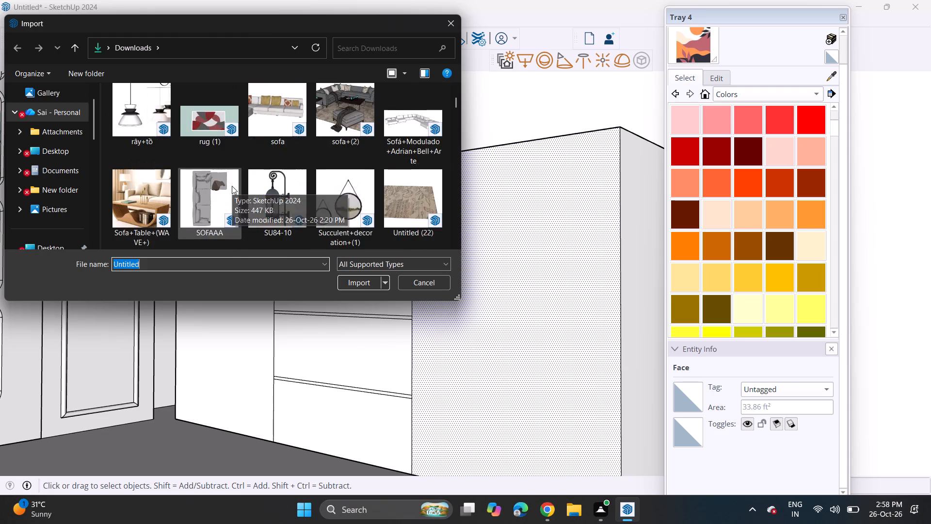
scroll(234, 186, down, 7)
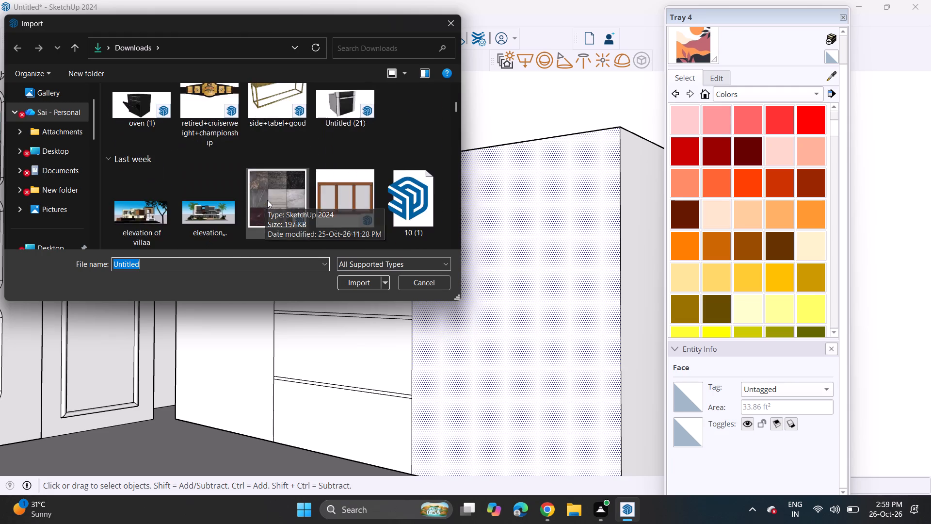
scroll(267, 200, down, 7)
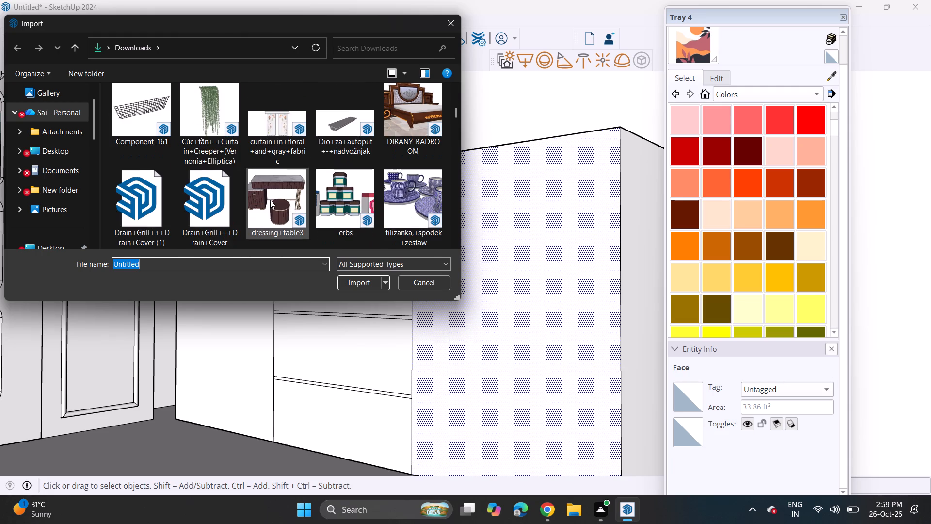
scroll(270, 200, down, 4)
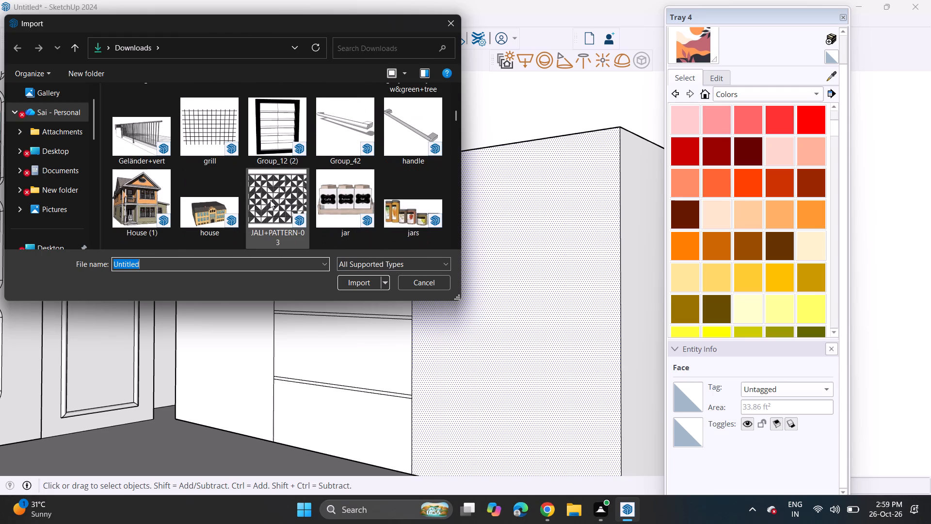
click(346, 134)
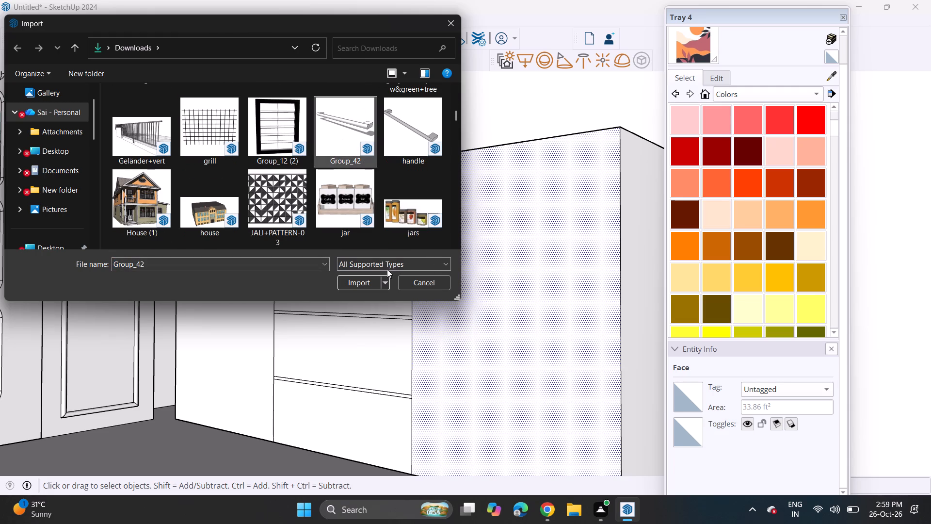
click(361, 283)
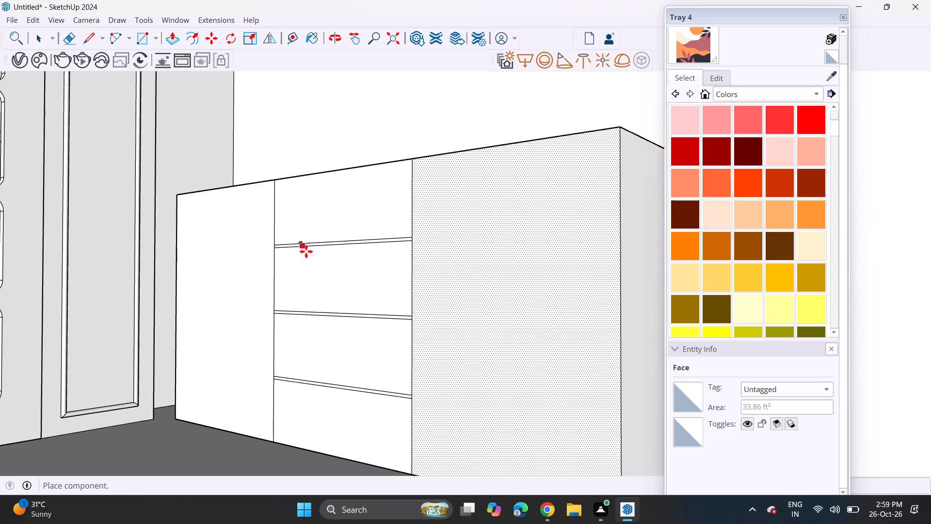
middle_drag(312, 261, 320, 292)
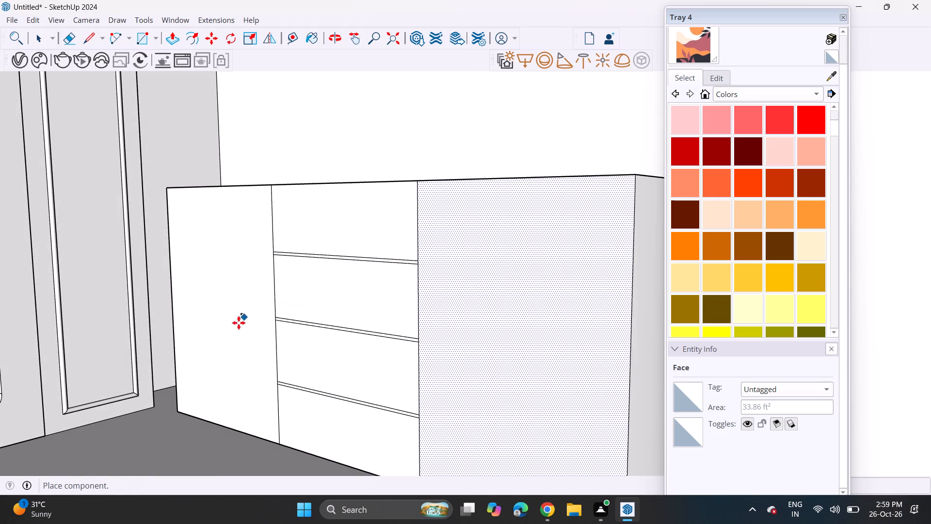
scroll(212, 344, down, 7)
scroll(242, 352, up, 1)
middle_drag(242, 352, 174, 323)
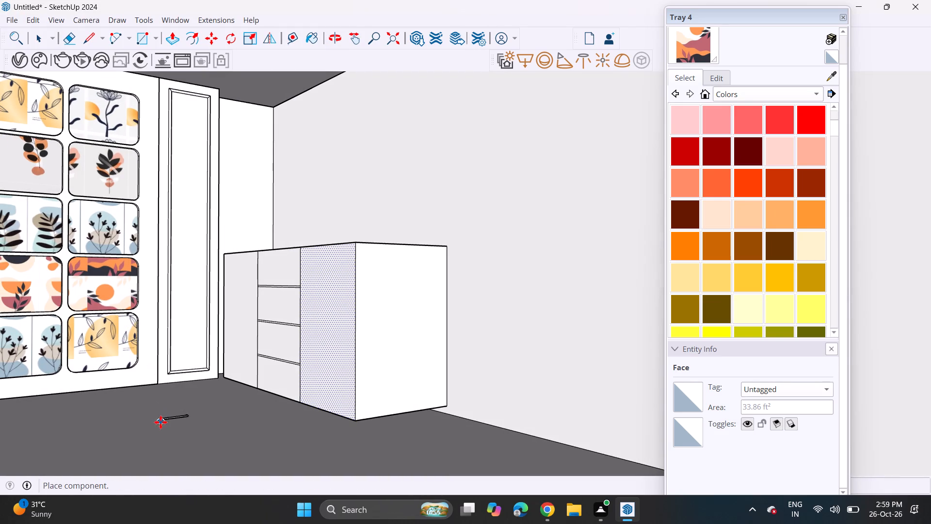
click(168, 430)
Rotate the imported handle on the floor plane so it runs parallel to the cabinet's drawer front.
click(231, 32)
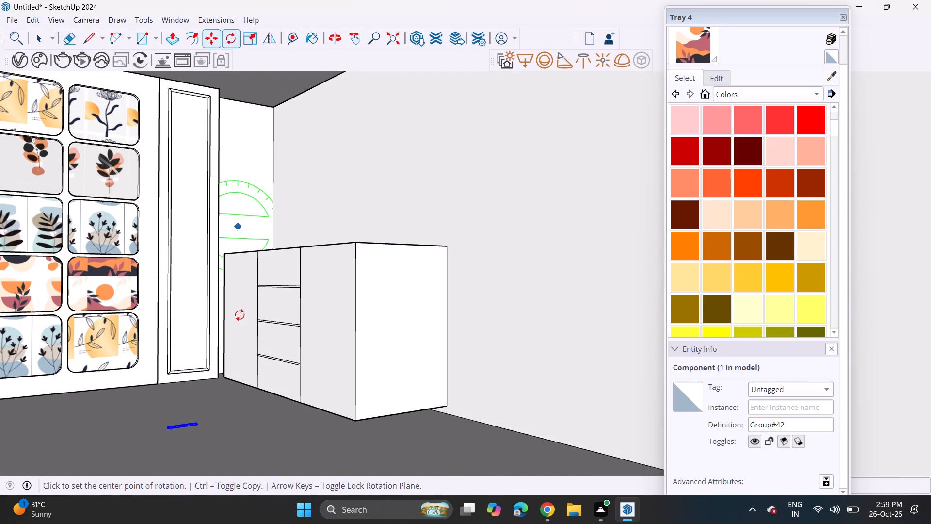
middle_drag(236, 373, 242, 422)
click(193, 444)
click(222, 432)
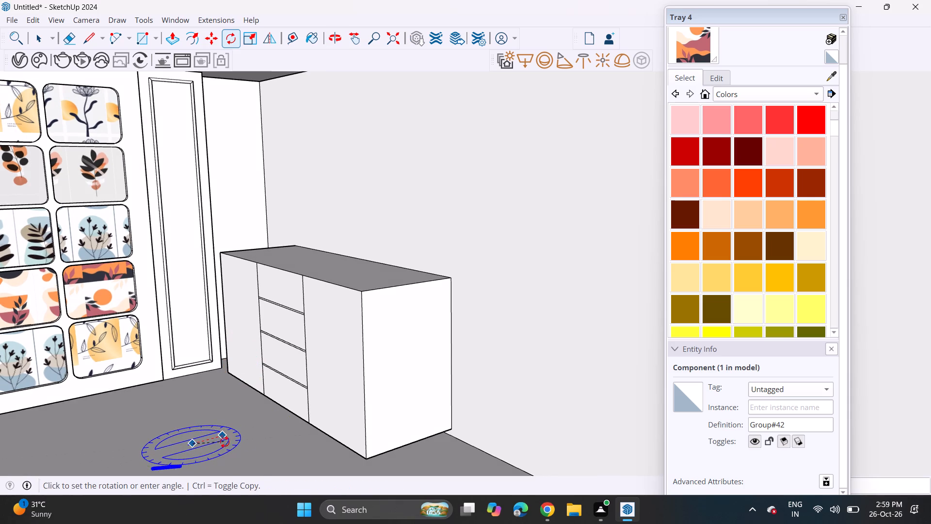
click(217, 465)
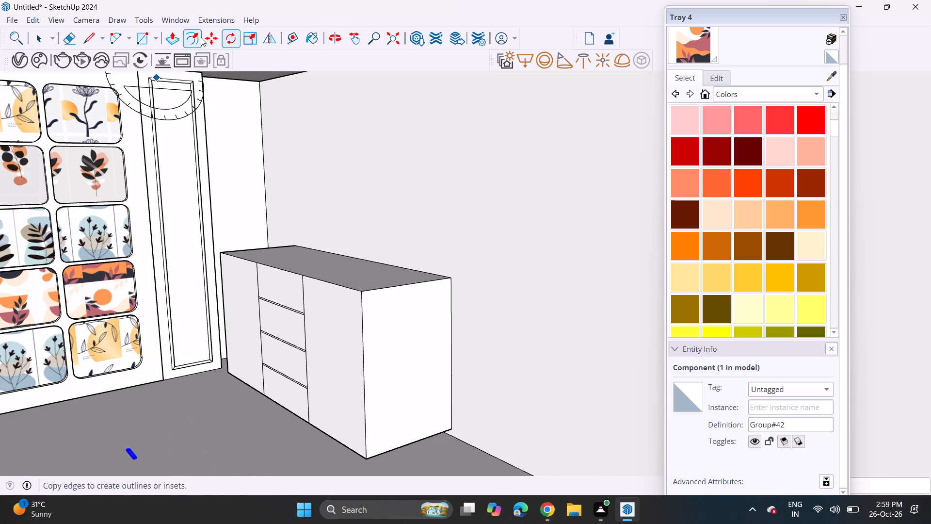
Move the handle onto the second drawer front, centred just below its top gap strip.
click(217, 43)
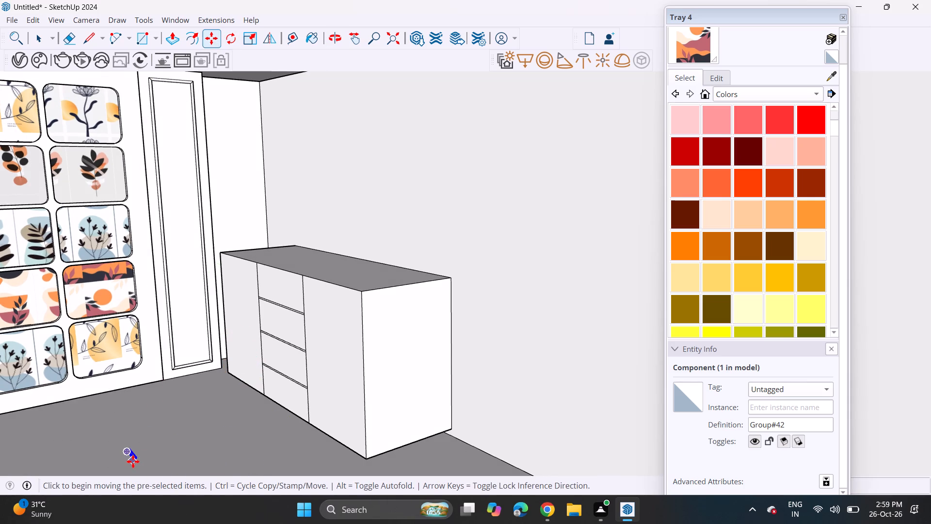
click(133, 461)
scroll(258, 324, up, 5)
scroll(292, 295, up, 5)
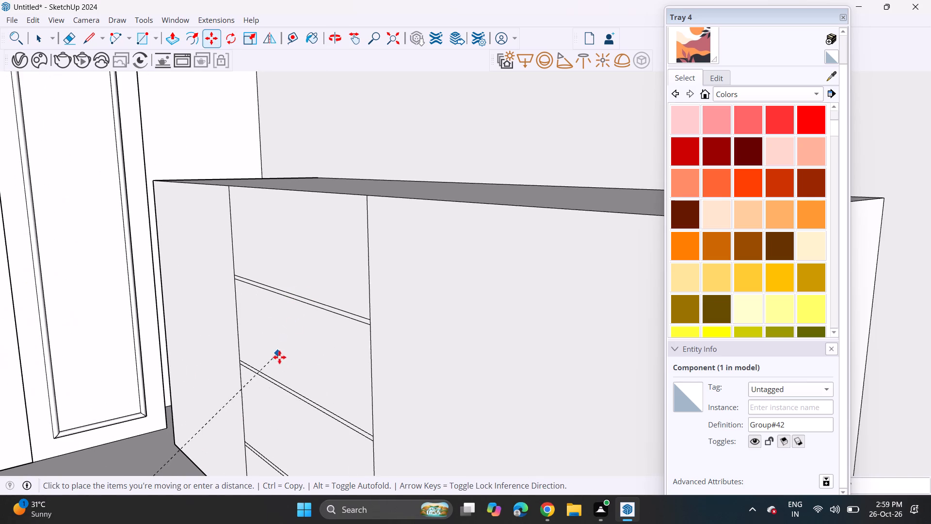
scroll(143, 396, down, 6)
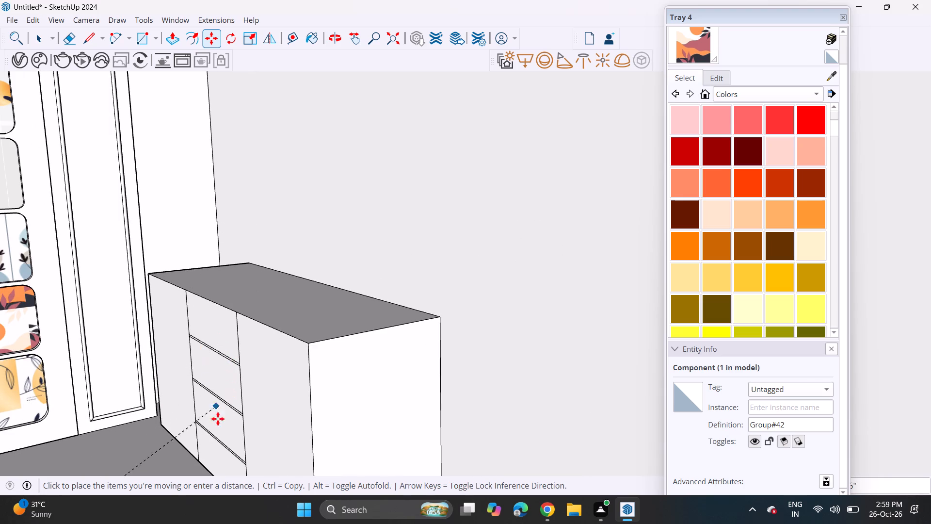
middle_drag(177, 409, 230, 240)
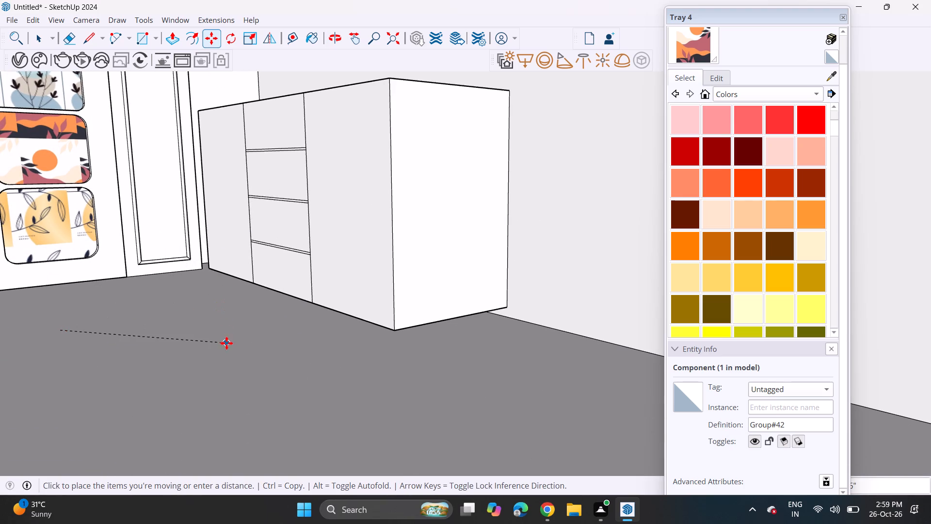
click(231, 311)
scroll(242, 309, up, 5)
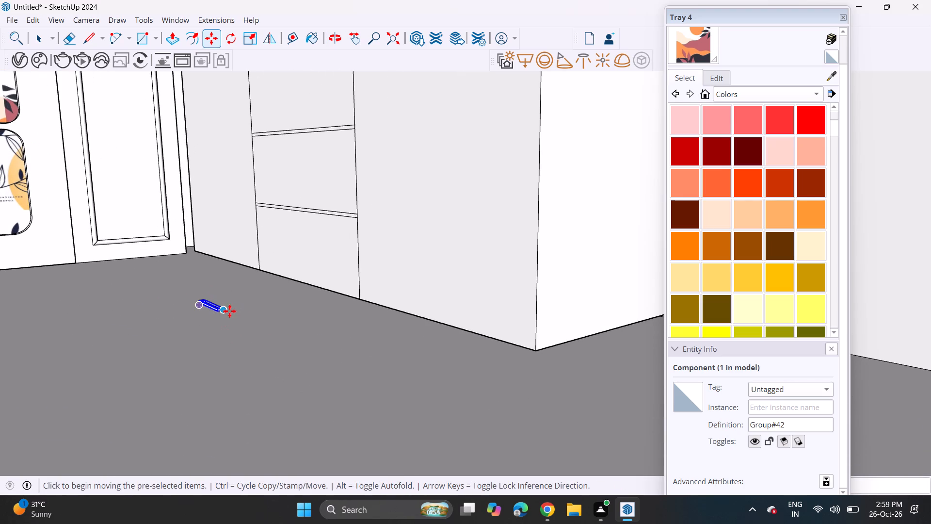
click(229, 311)
shift+middle_drag(280, 165, 263, 318)
scroll(274, 291, up, 5)
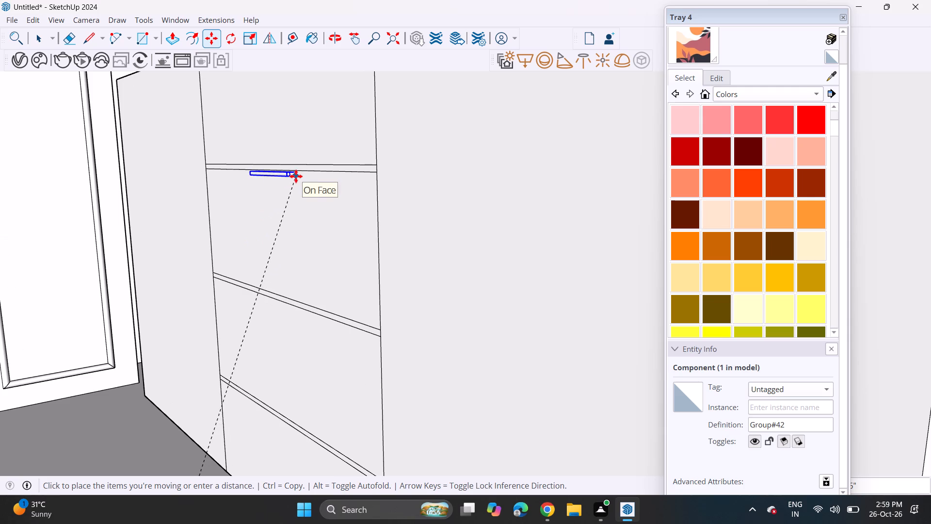
click(294, 175)
Copy the handle straight down onto the third and fourth drawer fronts, just below their gap strips.
click(295, 177)
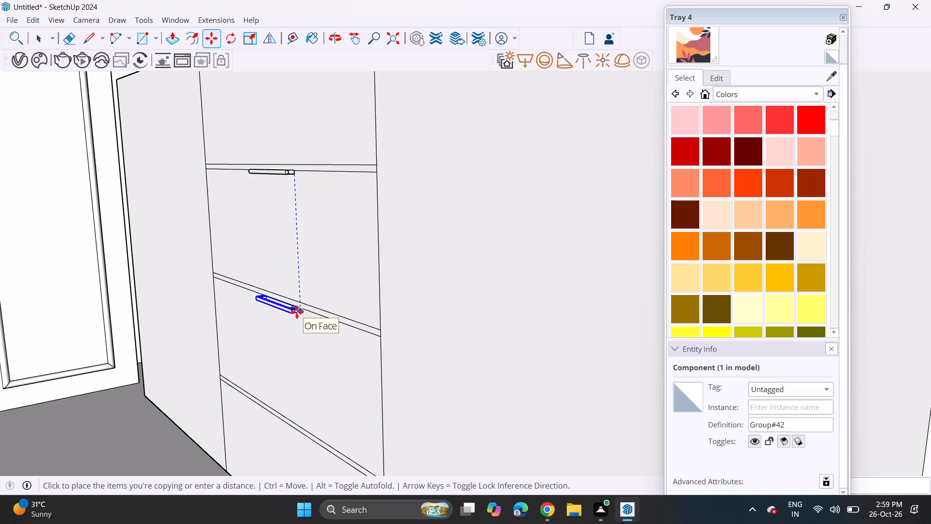
click(297, 312)
click(300, 311)
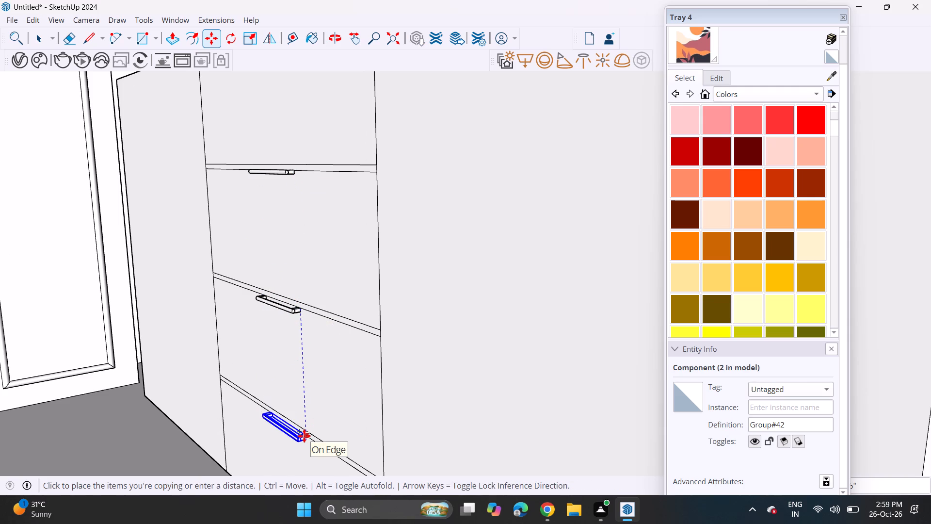
click(304, 436)
Copy a handle vertically up to the top drawer front, just below the cabinet's top edge.
middle_drag(278, 352, 386, 344)
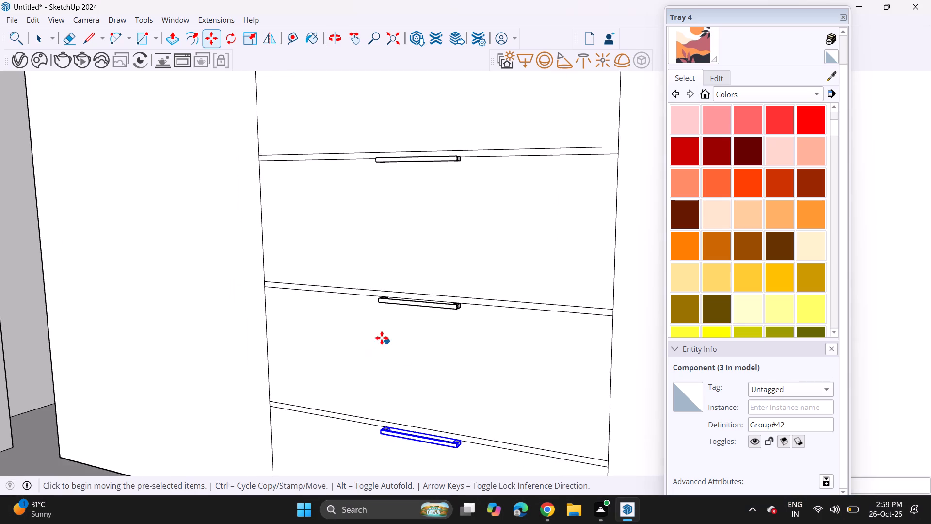
scroll(378, 334, down, 3)
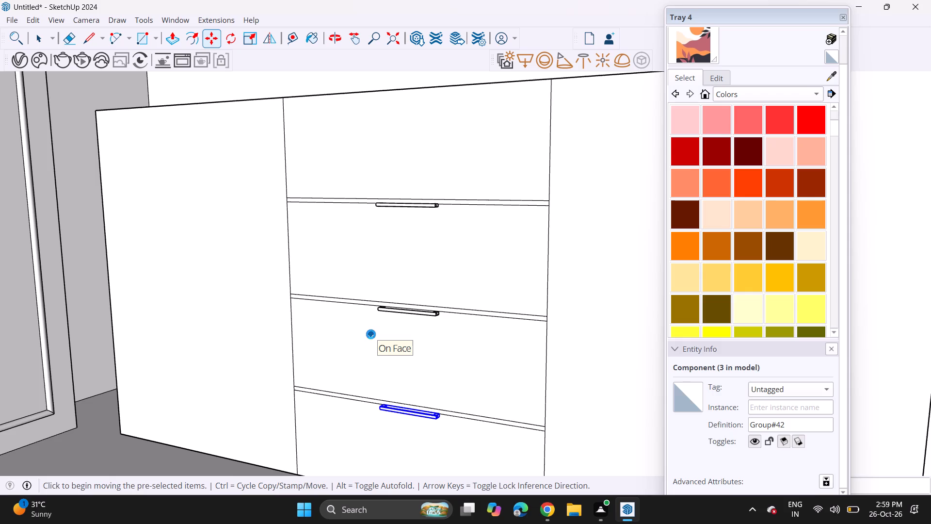
click(441, 208)
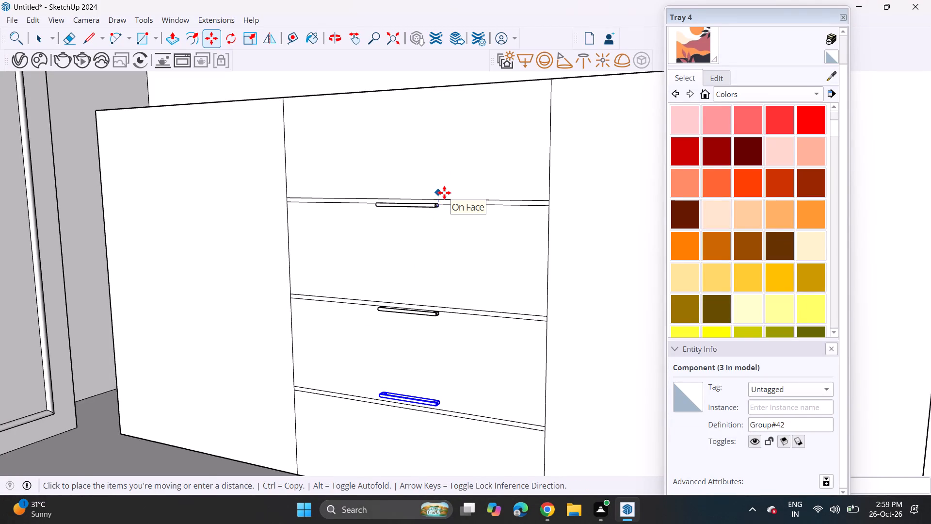
click(442, 113)
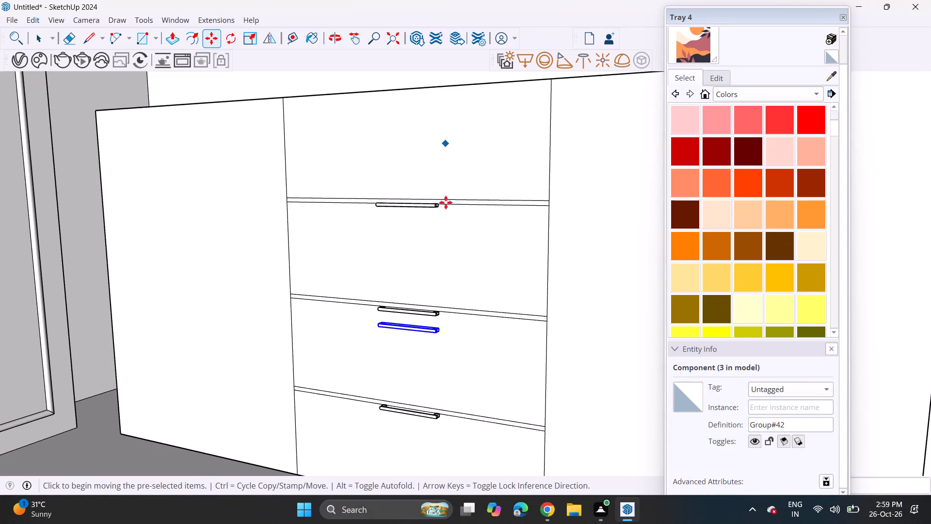
click(445, 329)
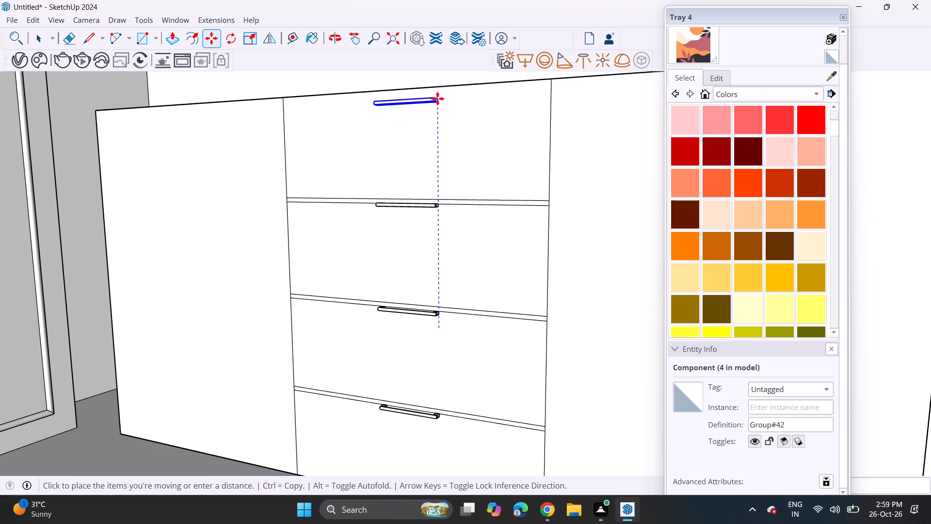
click(437, 93)
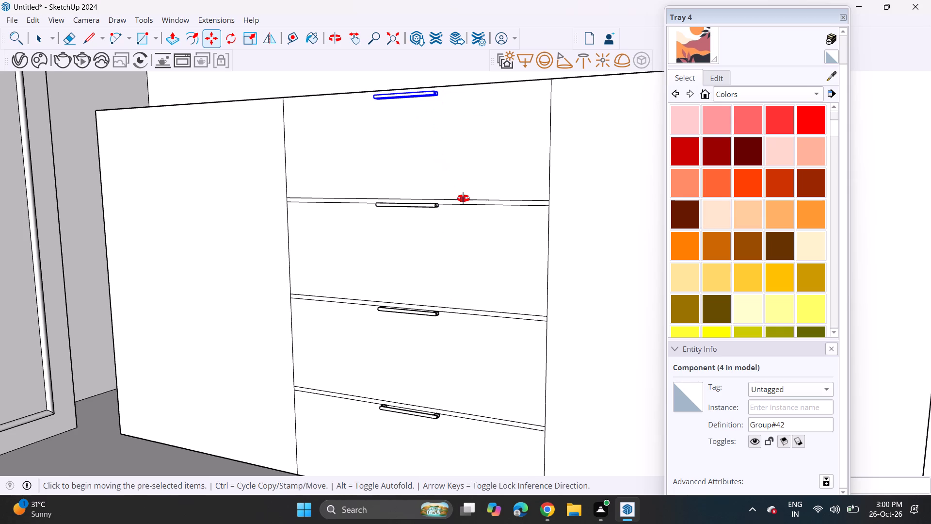
Open the top drawer's handle component for editing.
middle_drag(463, 198, 456, 206)
scroll(456, 206, up, 1)
key(space)
click(416, 88)
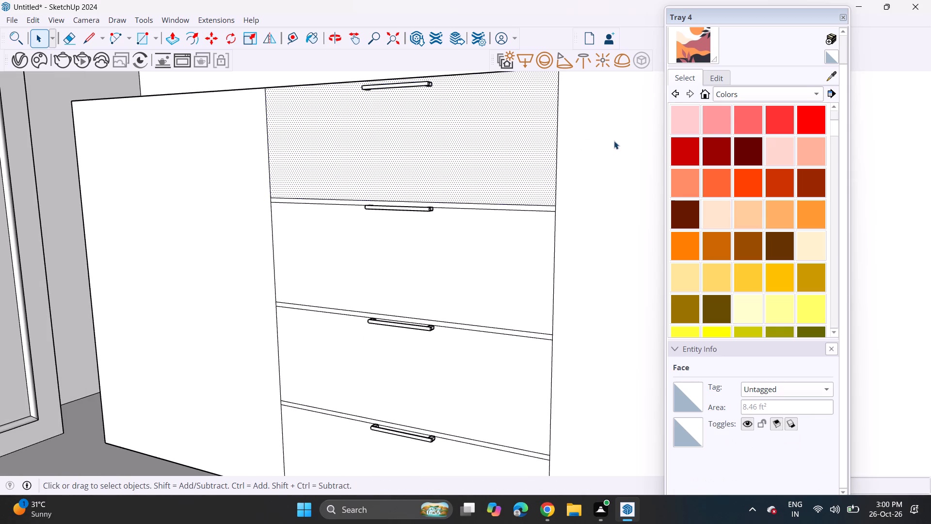
click(615, 141)
click(392, 84)
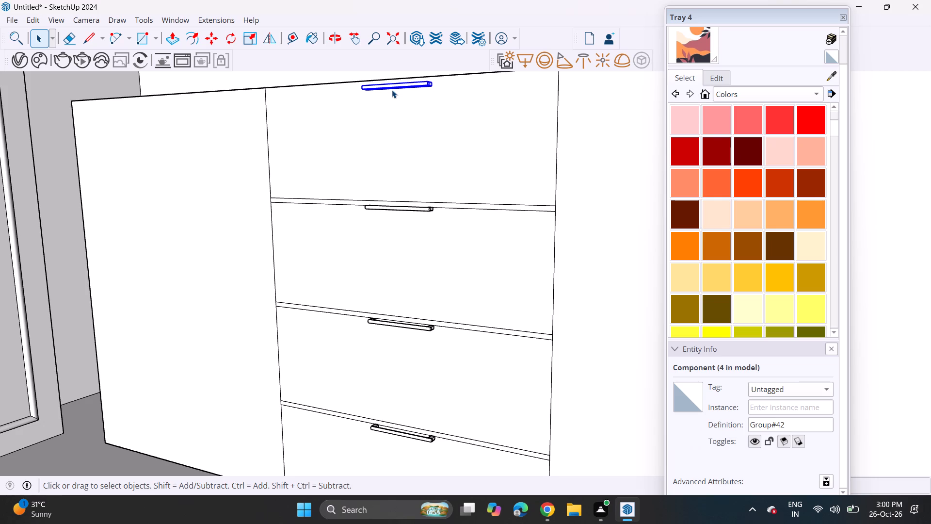
scroll(416, 158, up, 2)
scroll(419, 170, down, 5)
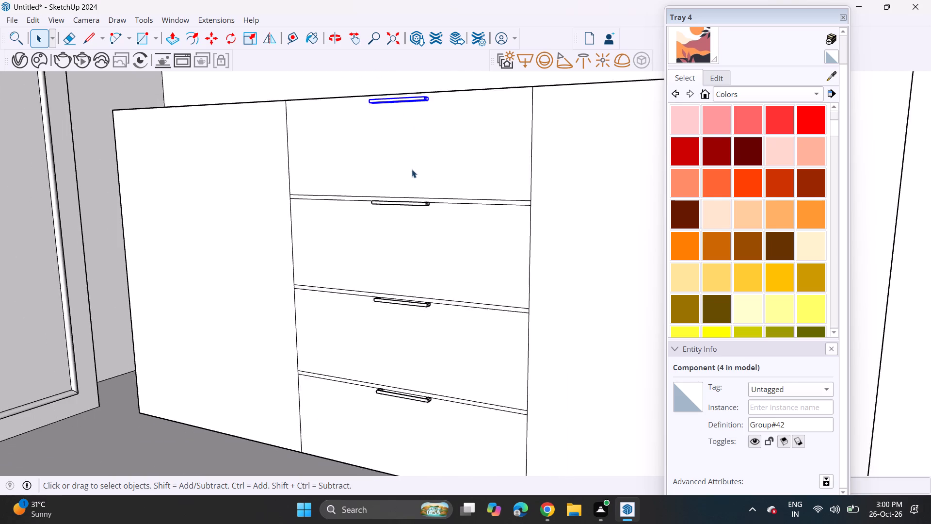
shift+middle_drag(417, 133, 403, 170)
middle_drag(411, 189, 399, 205)
scroll(388, 155, up, 5)
scroll(392, 144, down, 1)
scroll(392, 144, up, 6)
scroll(392, 149, down, 1)
scroll(392, 149, up, 1)
right_click(392, 149)
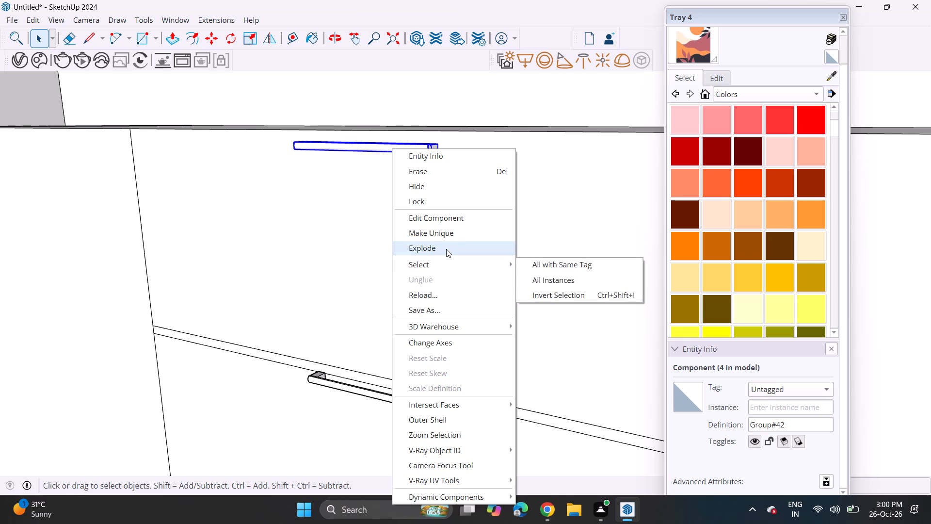
click(444, 217)
Paint the handle's long bar with the near-black Color M08 from the Colors collection.
scroll(716, 186, down, 7)
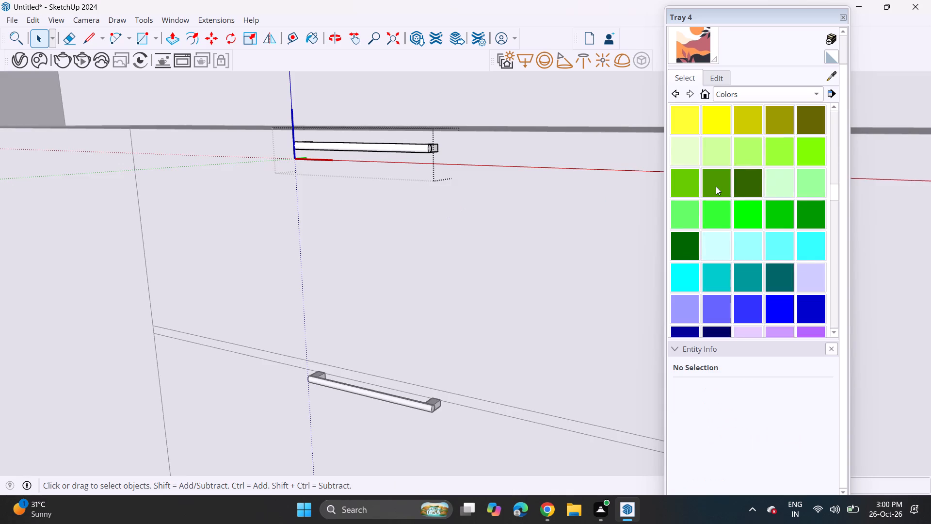
scroll(716, 188, down, 4)
scroll(716, 190, up, 1)
scroll(716, 190, down, 5)
scroll(719, 196, up, 1)
scroll(719, 196, down, 1)
scroll(719, 196, up, 1)
scroll(719, 196, down, 6)
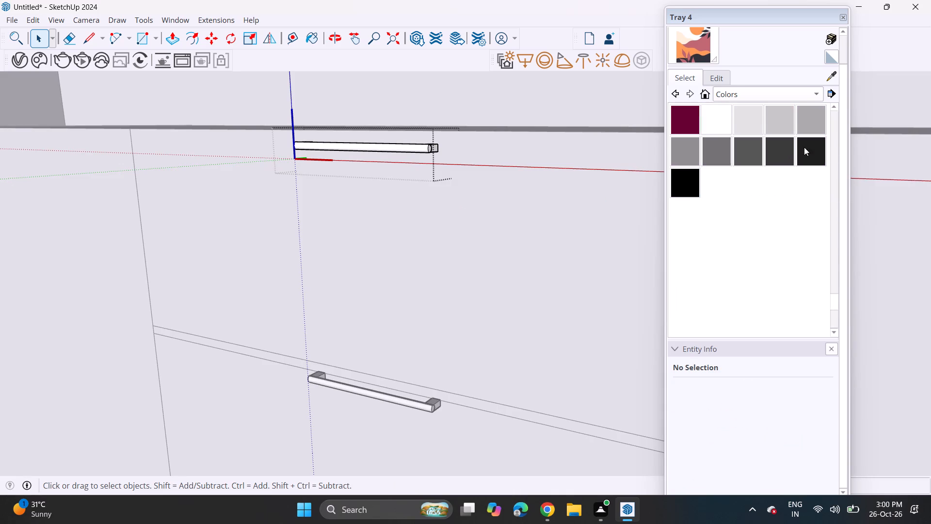
click(818, 144)
click(417, 151)
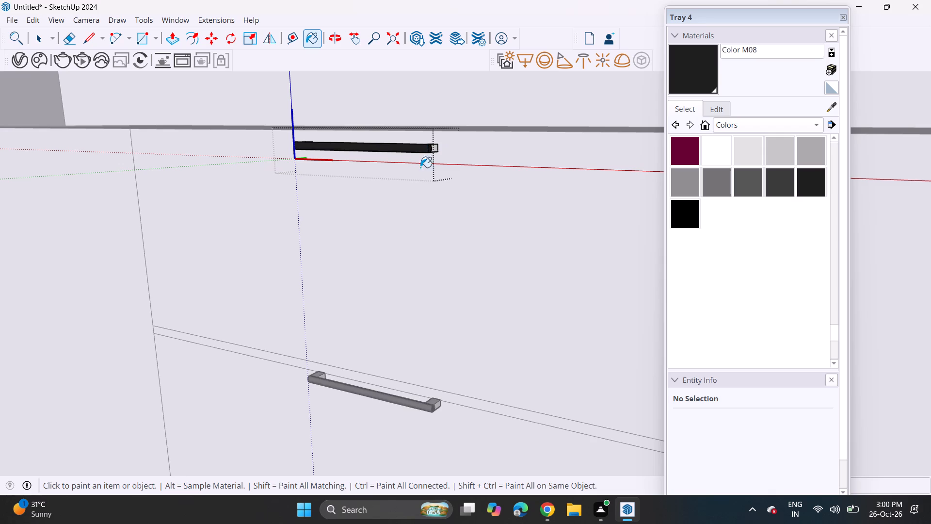
Paint the handle's end mounts at both ends of the bar with Color M08.
scroll(412, 276, down, 5)
scroll(430, 195, up, 11)
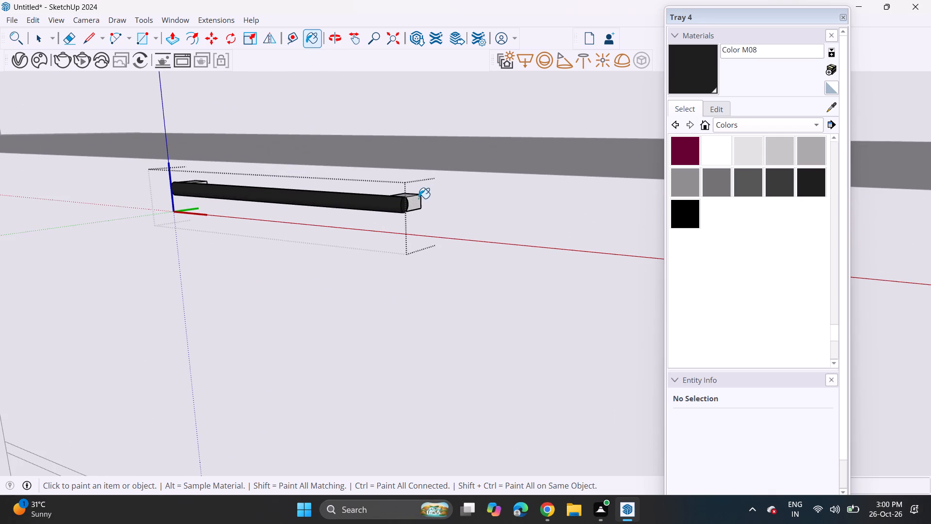
click(417, 201)
click(412, 196)
scroll(187, 201, up, 2)
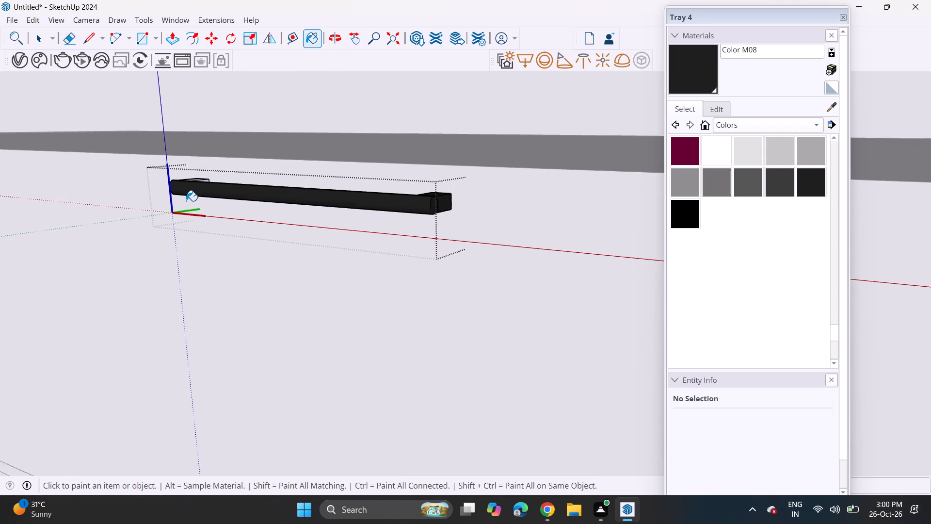
scroll(186, 201, up, 9)
scroll(210, 162, up, 4)
scroll(210, 162, down, 1)
middle_drag(212, 161, 224, 197)
click(218, 168)
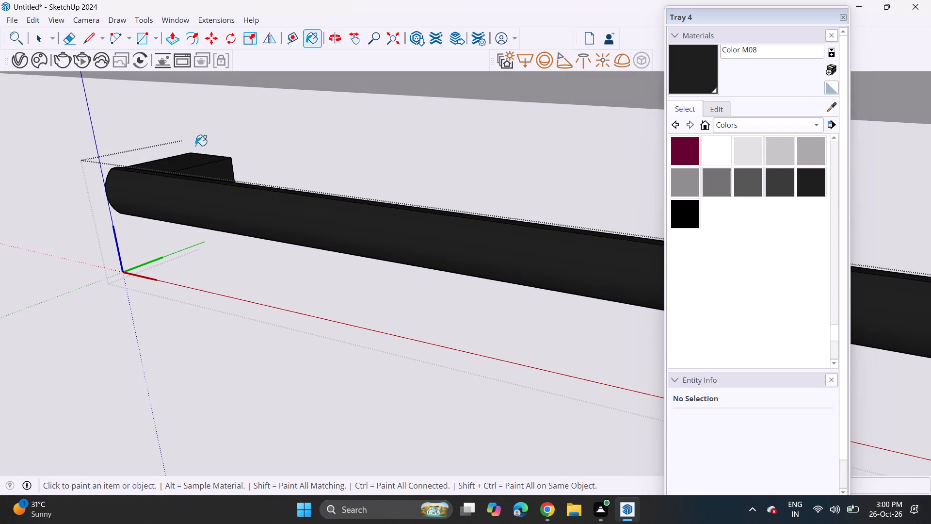
Close the handle component and return to the whole room model.
scroll(209, 173, down, 3)
key(space)
click(334, 182)
scroll(341, 208, down, 3)
scroll(341, 208, up, 2)
scroll(341, 208, down, 3)
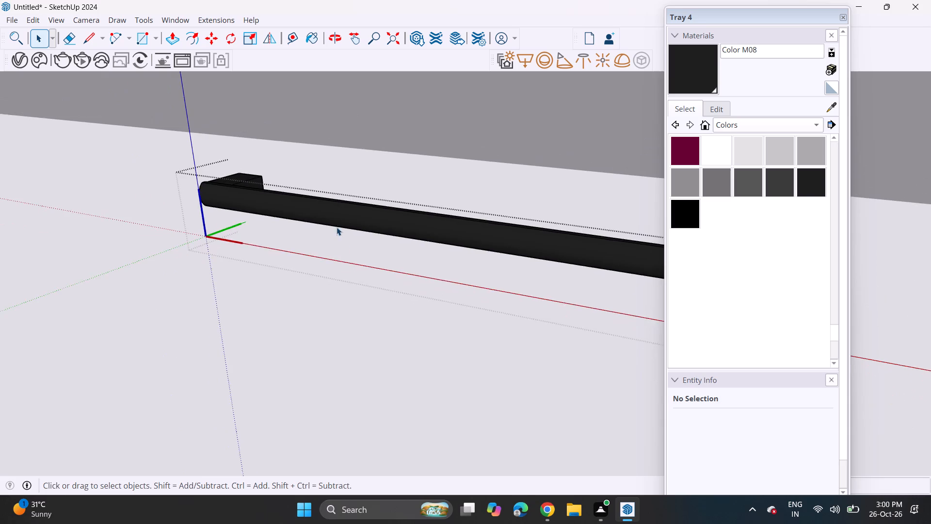
middle_drag(347, 248, 294, 206)
scroll(288, 203, up, 1)
scroll(286, 203, down, 7)
scroll(286, 253, up, 1)
scroll(286, 254, down, 10)
scroll(298, 284, up, 1)
scroll(298, 287, down, 1)
scroll(300, 292, up, 2)
scroll(301, 299, down, 1)
scroll(302, 301, up, 1)
scroll(302, 303, down, 2)
scroll(302, 305, up, 1)
scroll(303, 306, down, 1)
scroll(310, 317, up, 1)
scroll(310, 332, down, 1)
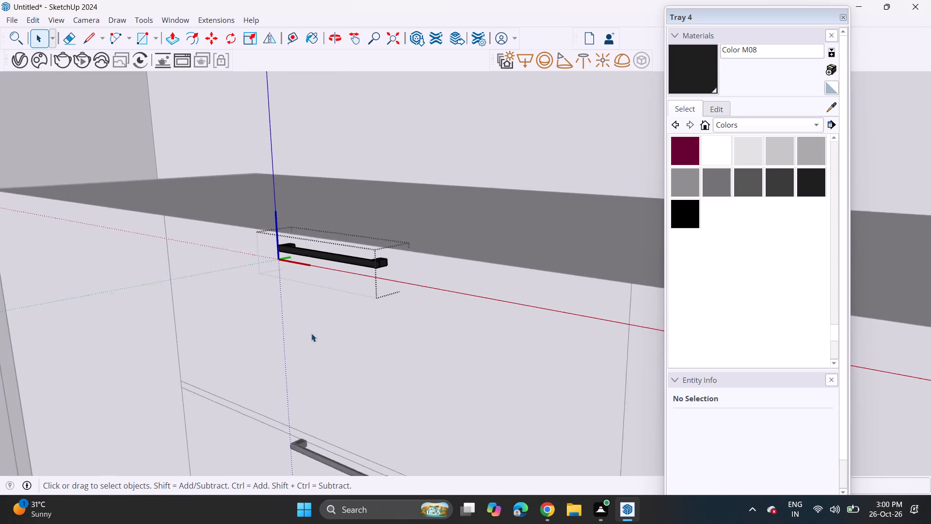
scroll(311, 333, down, 6)
scroll(315, 343, up, 1)
scroll(316, 345, down, 1)
middle_drag(321, 359, 273, 300)
scroll(273, 298, up, 1)
scroll(270, 286, down, 10)
scroll(271, 308, up, 1)
scroll(271, 310, down, 10)
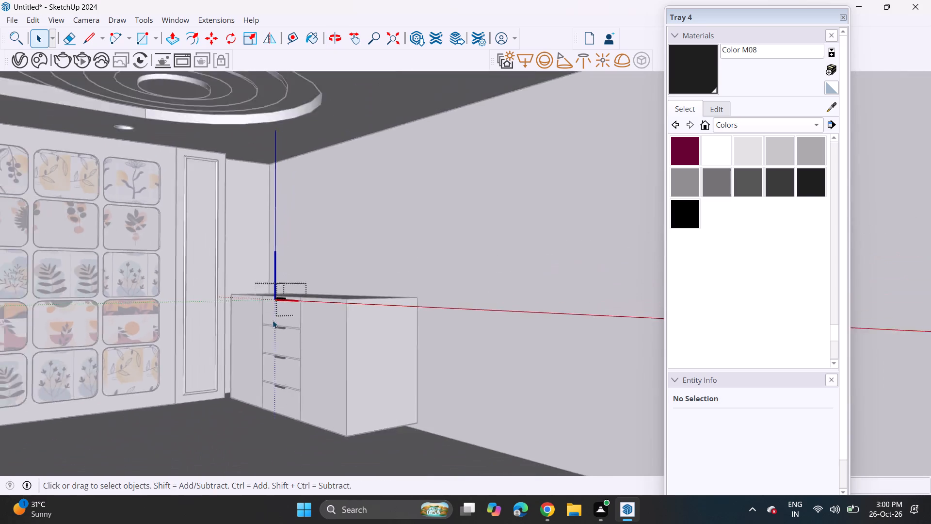
scroll(273, 320, down, 9)
click(499, 218)
Paint the three gap strips between the drawer fronts with the dark grey Color M07.
scroll(273, 354, up, 7)
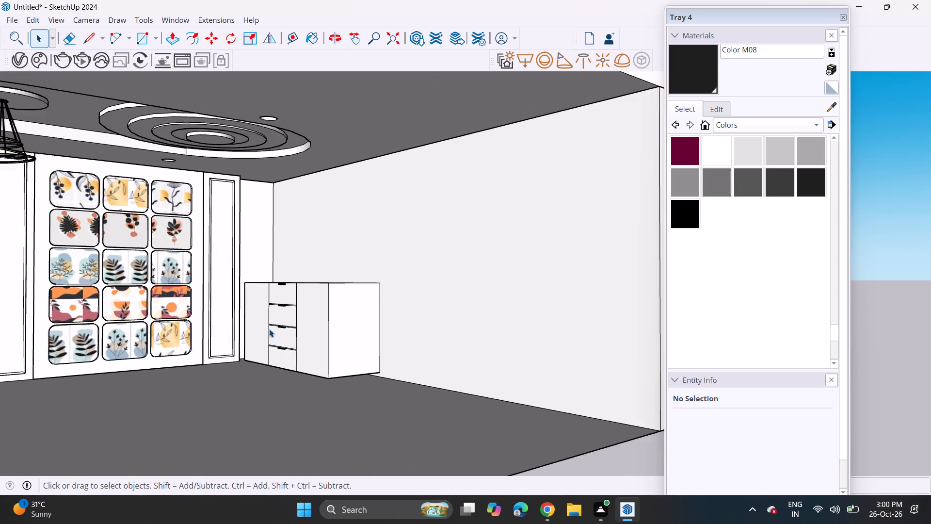
scroll(269, 329, up, 8)
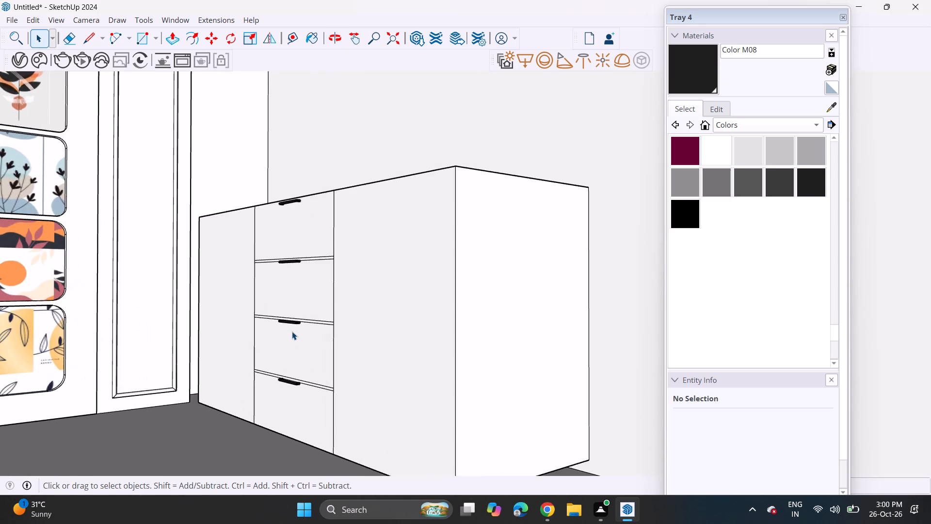
scroll(296, 333, up, 6)
click(786, 180)
scroll(397, 302, up, 6)
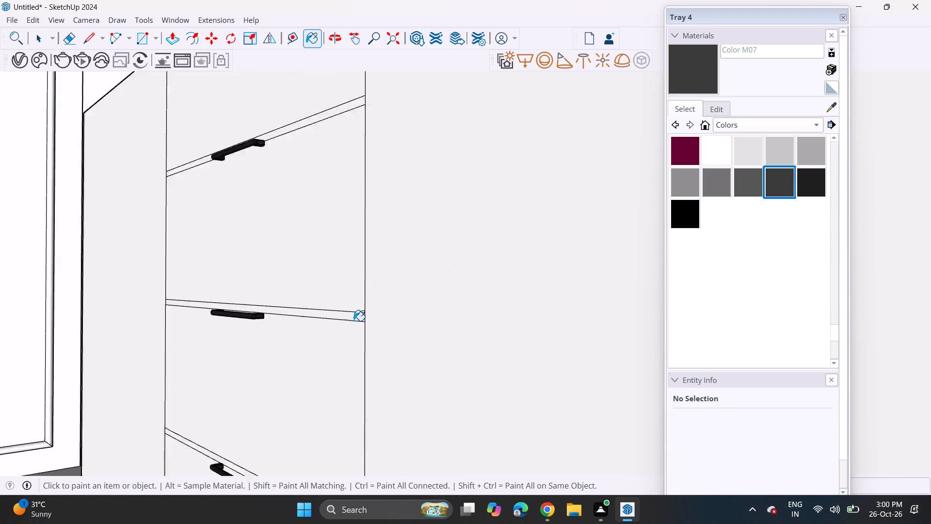
scroll(353, 321, up, 1)
click(350, 318)
scroll(331, 352, down, 4)
scroll(319, 371, up, 1)
scroll(319, 373, down, 2)
click(261, 461)
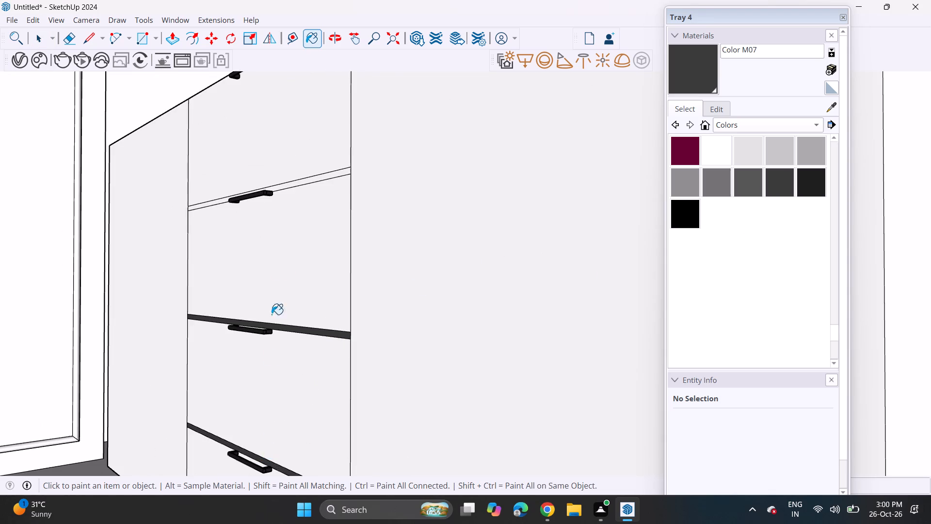
scroll(278, 266, up, 5)
click(298, 144)
Draw a line across the full width of the top drawer front, just below the cabinet's top edge.
scroll(305, 124, up, 1)
shift+middle_drag(305, 124, 313, 339)
middle_drag(320, 154, 329, 180)
middle_drag(290, 164, 354, 284)
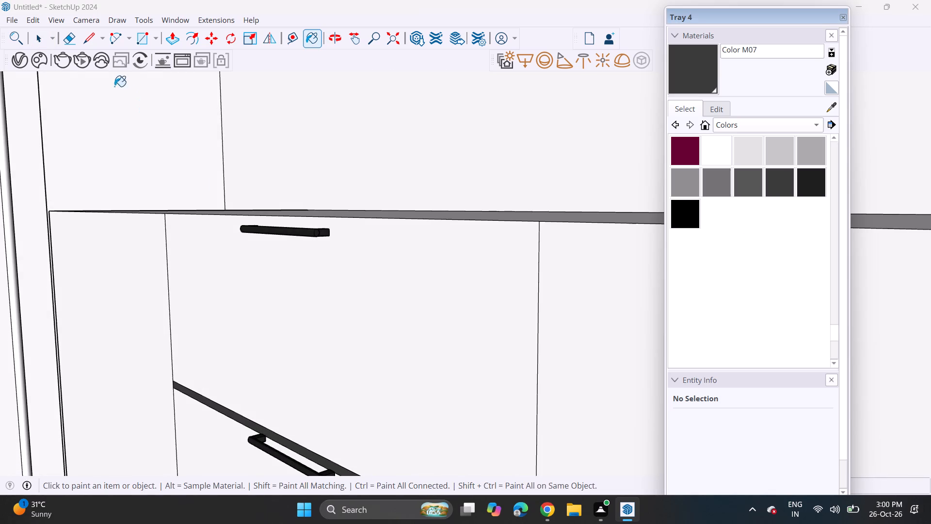
click(96, 46)
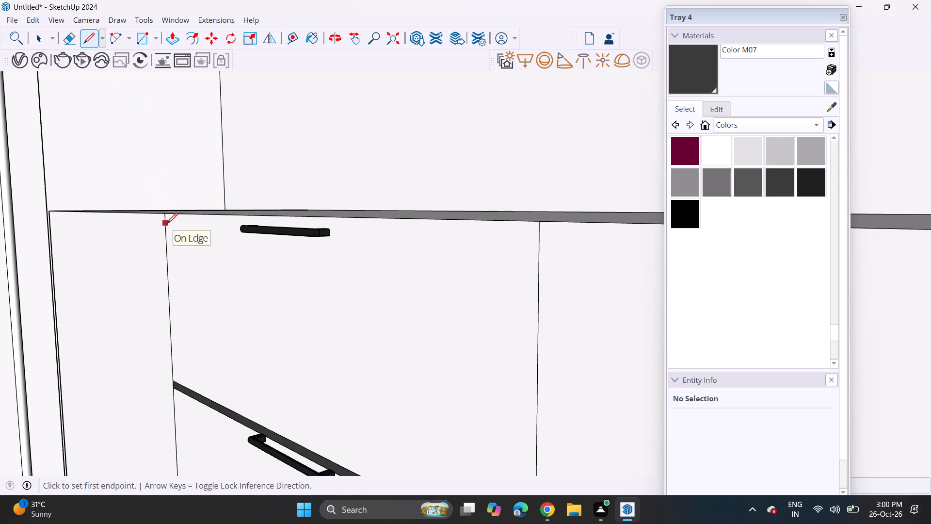
click(167, 224)
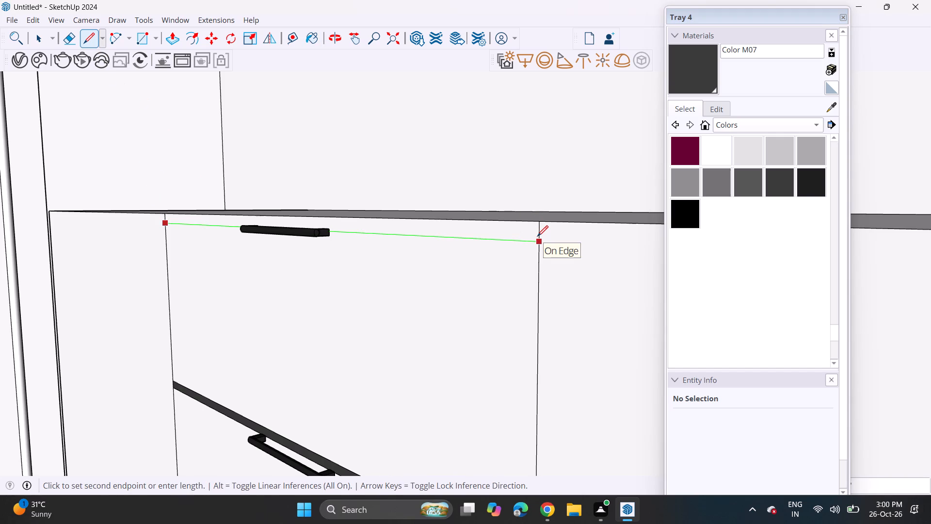
click(537, 236)
Paint the narrow strip above the top drawer front with Color M07.
click(698, 71)
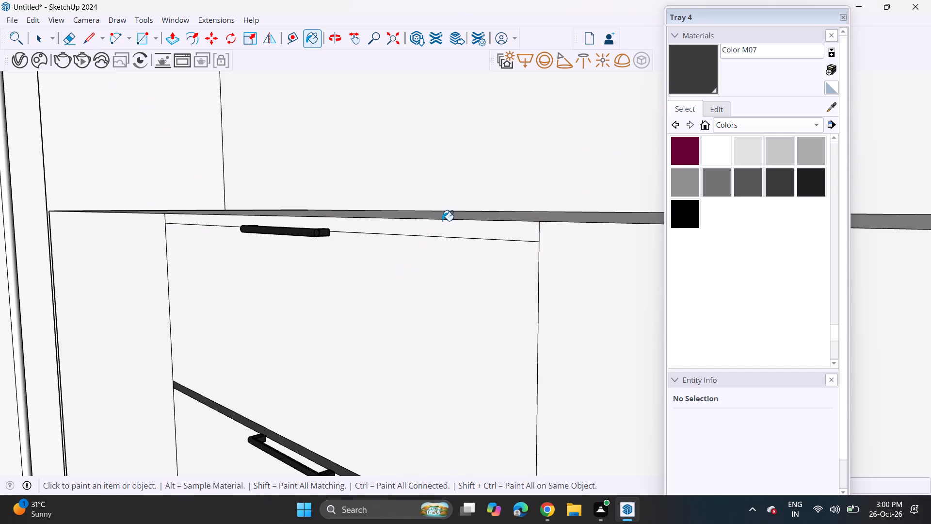
click(442, 221)
scroll(419, 245, down, 6)
scroll(438, 306, up, 1)
middle_drag(428, 305, 356, 301)
scroll(301, 294, down, 9)
scroll(264, 372, up, 1)
scroll(263, 375, down, 3)
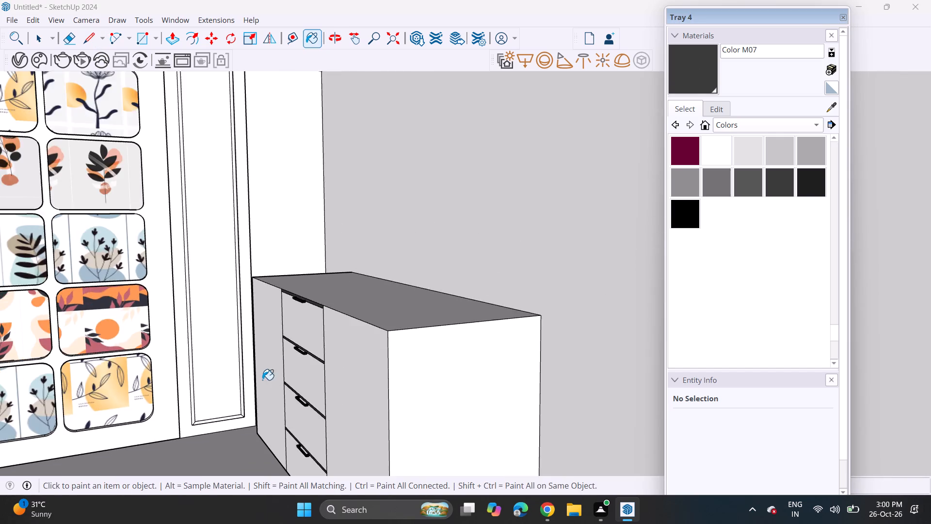
Draw a rectangle about 9' 5" wide on the blank wall, from its bottom corner to the edge of the framed panel, stopping below the ceiling.
scroll(262, 380, down, 4)
middle_drag(219, 396, 375, 377)
middle_drag(378, 374, 328, 361)
middle_drag(319, 361, 412, 350)
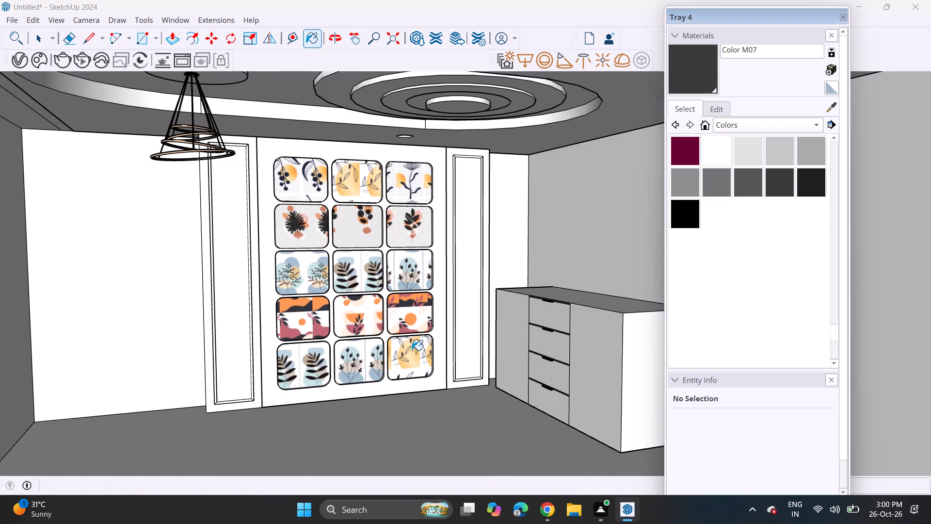
scroll(409, 355, down, 2)
middle_drag(417, 367, 373, 360)
middle_drag(328, 347, 389, 389)
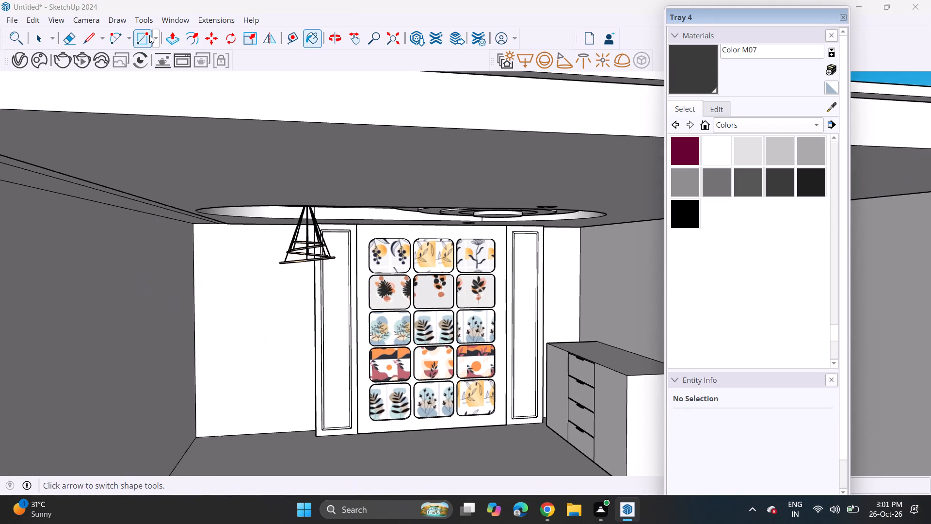
click(149, 35)
click(201, 434)
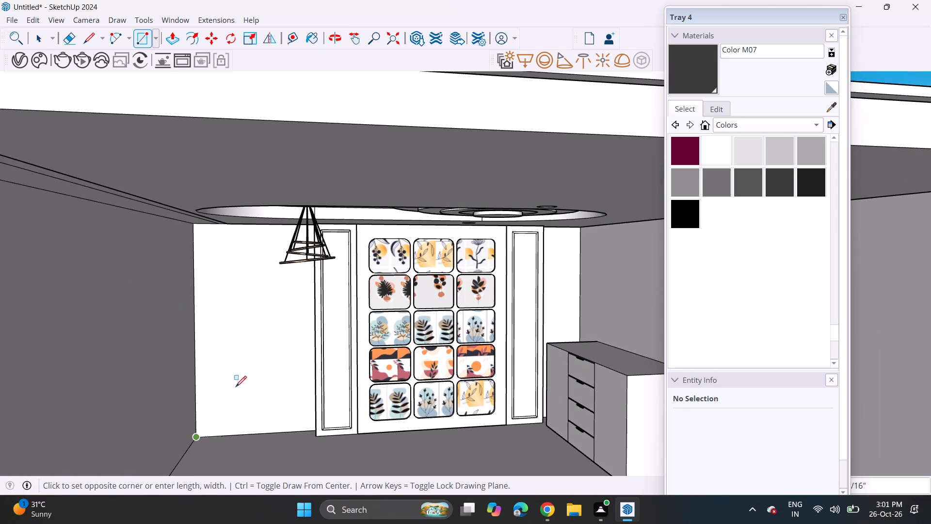
middle_drag(328, 279, 328, 250)
scroll(301, 268, up, 5)
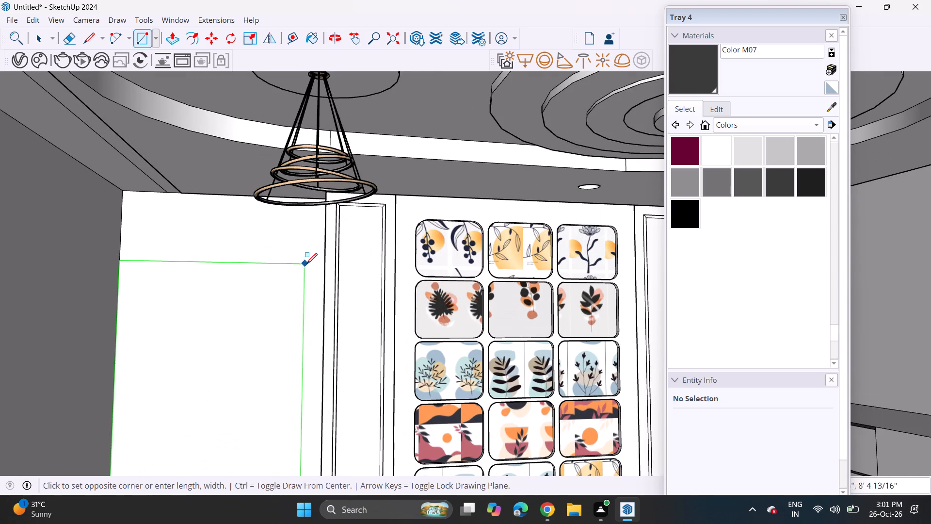
middle_drag(312, 264, 356, 279)
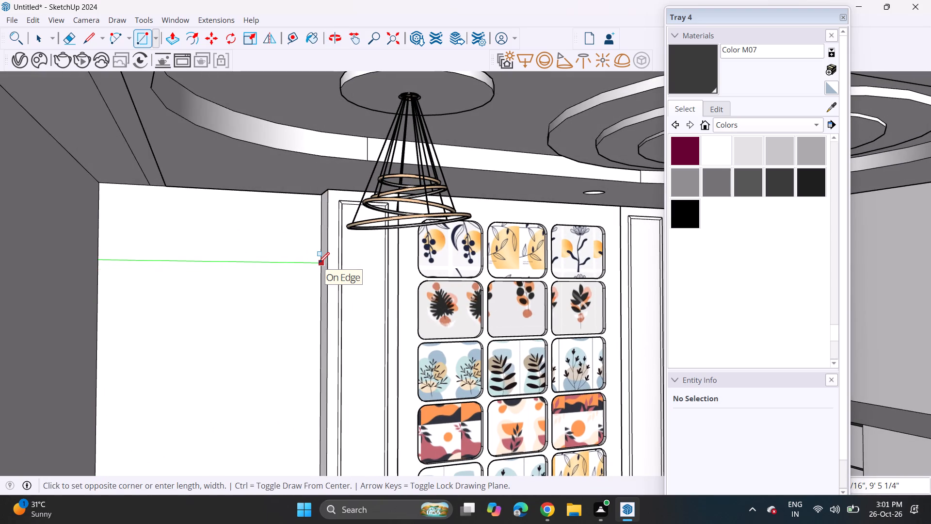
click(319, 263)
Push the wall rectangle beside the framed panel inward about 11 1/2" to form a recess.
scroll(313, 307, up, 1)
middle_drag(311, 307, 297, 295)
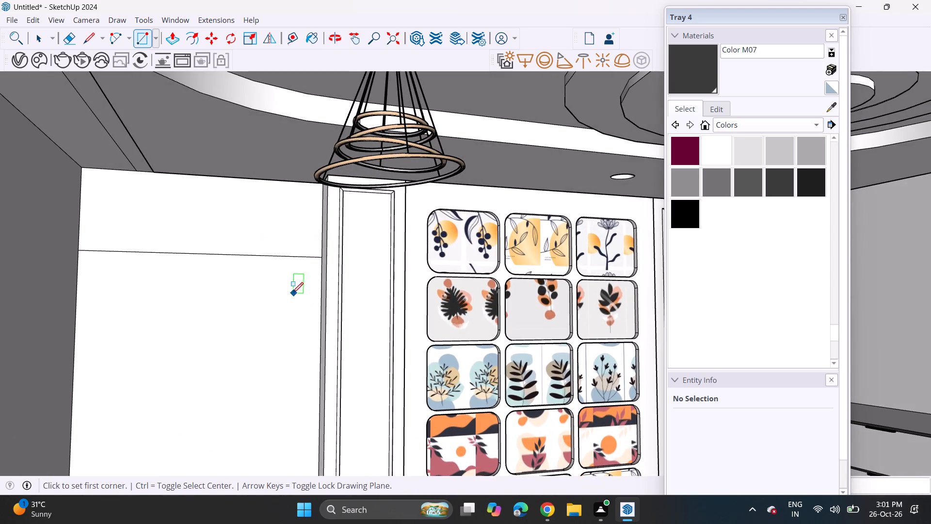
middle_drag(292, 293, 234, 330)
scroll(176, 233, down, 1)
scroll(176, 233, up, 1)
scroll(176, 233, down, 5)
middle_drag(224, 357, 234, 241)
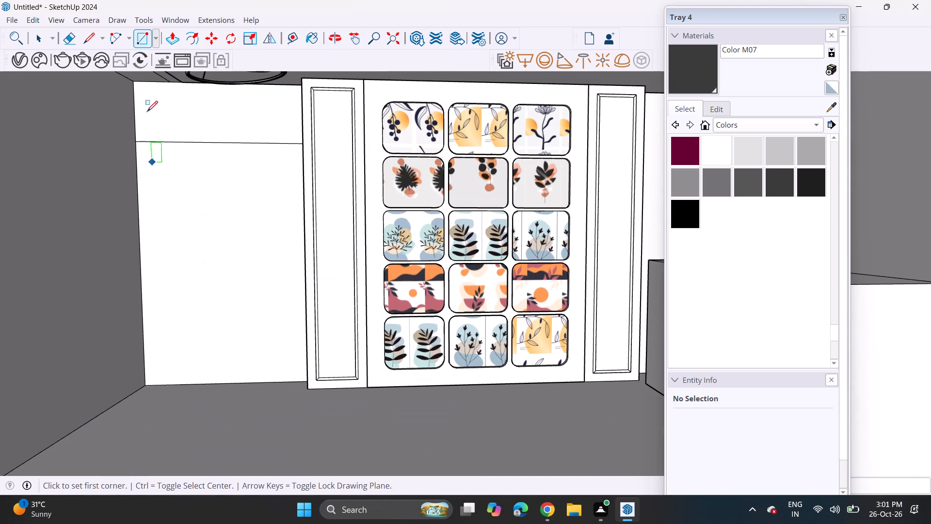
click(196, 36)
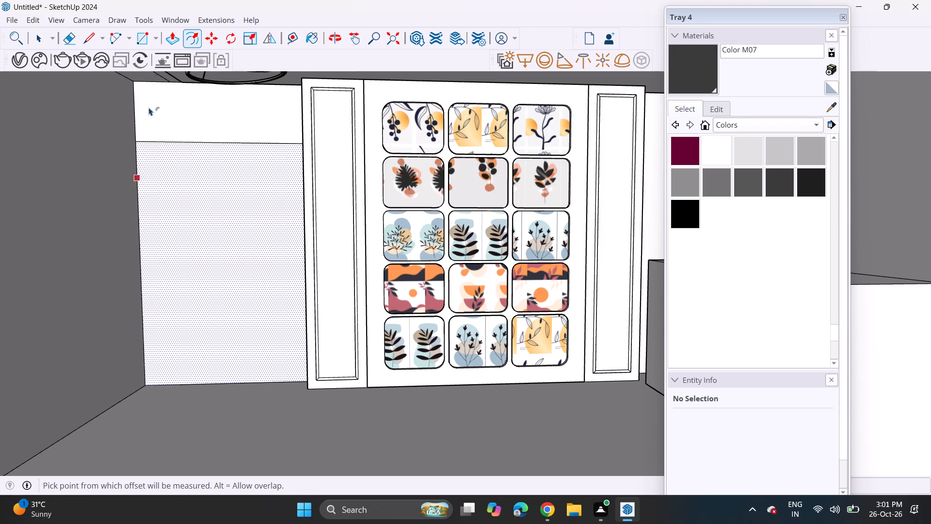
click(146, 32)
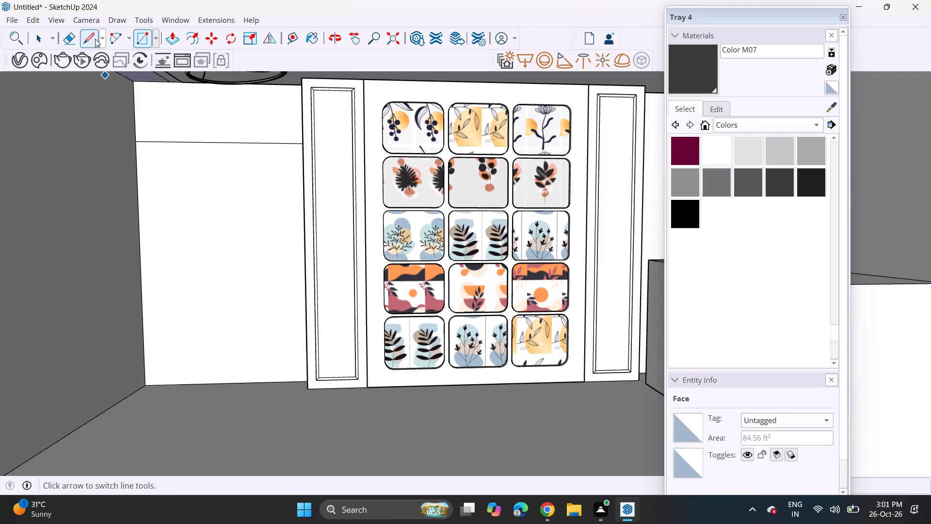
click(177, 38)
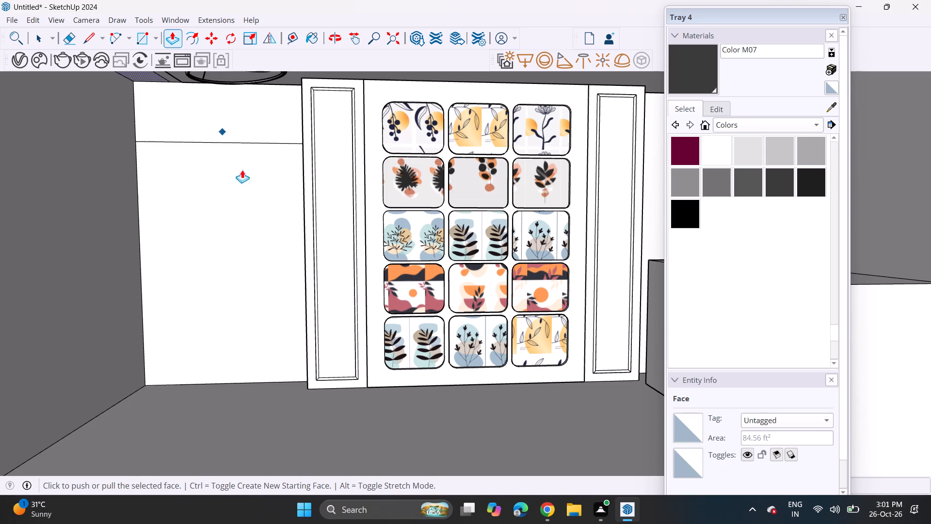
middle_drag(243, 206, 247, 232)
key(Escape)
click(217, 362)
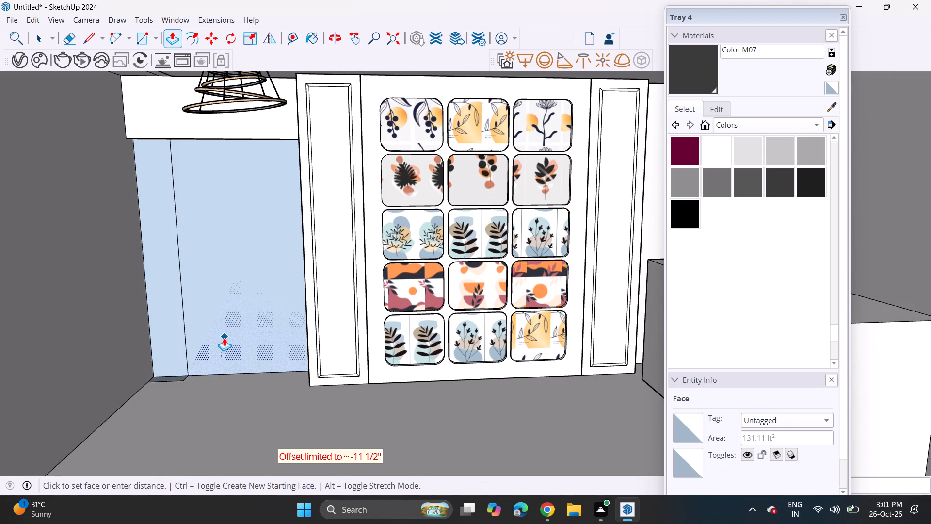
click(224, 338)
Erase the recess's inner vertical edge and the leftover edge at its base.
scroll(152, 309, up, 1)
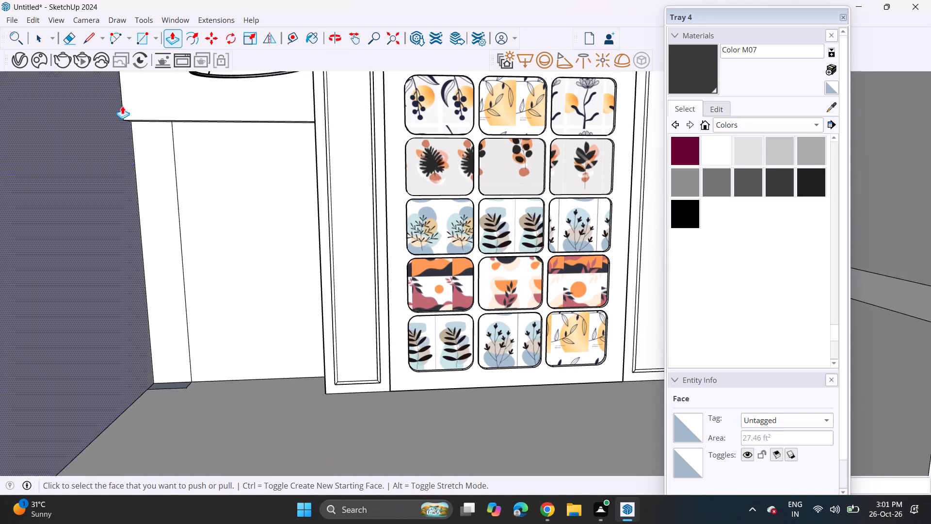
click(70, 39)
drag(165, 187, 201, 214)
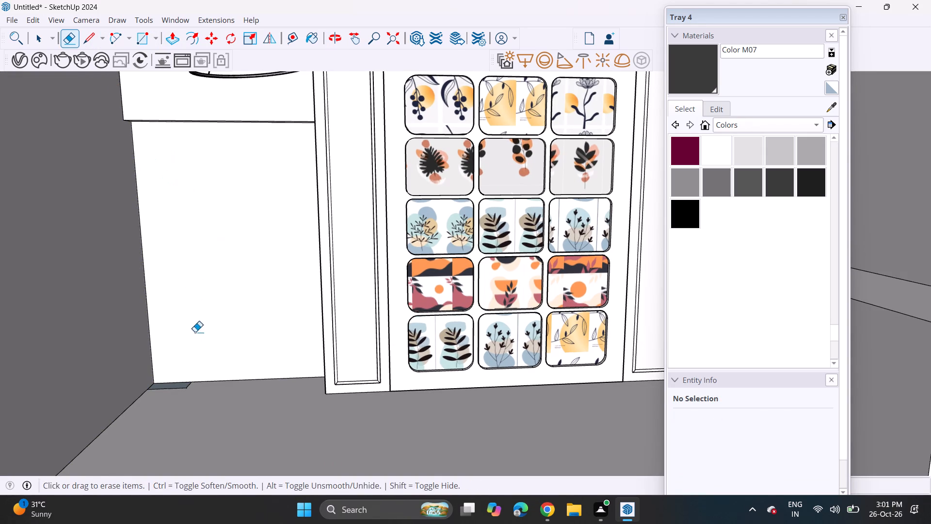
drag(187, 384, 187, 389)
scroll(177, 176, down, 4)
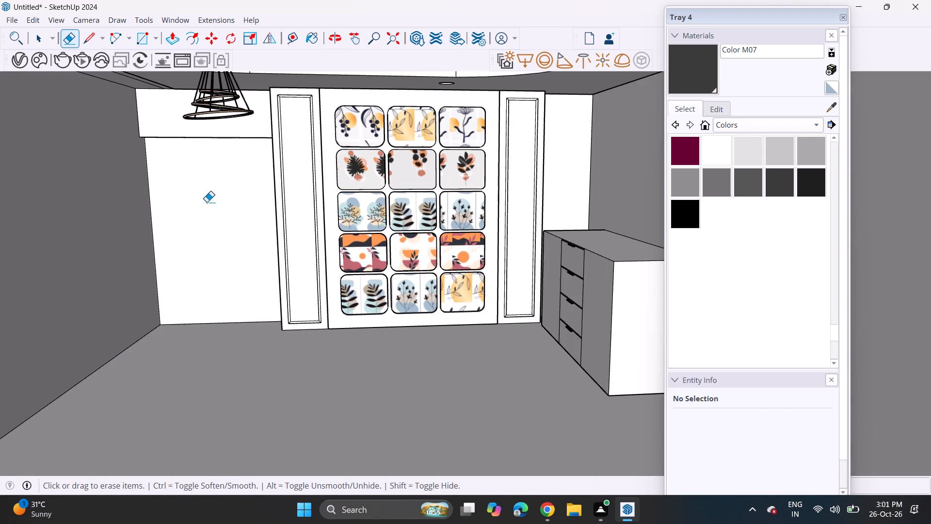
Import the wooden door component Untitled (23) from Downloads and place it at the recess's bottom outer corner, against the side wall.
middle_drag(206, 190, 191, 163)
click(16, 18)
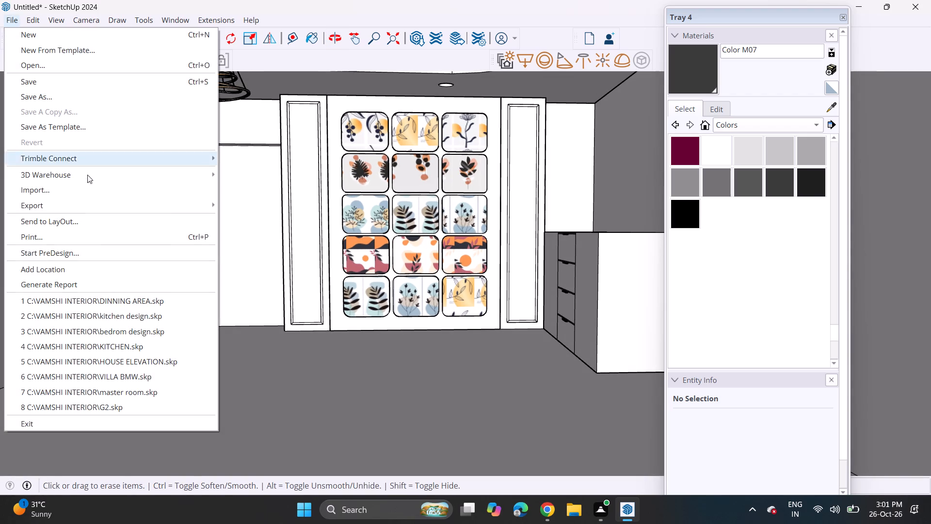
click(80, 189)
scroll(302, 163, down, 2)
scroll(301, 165, up, 1)
scroll(301, 165, down, 2)
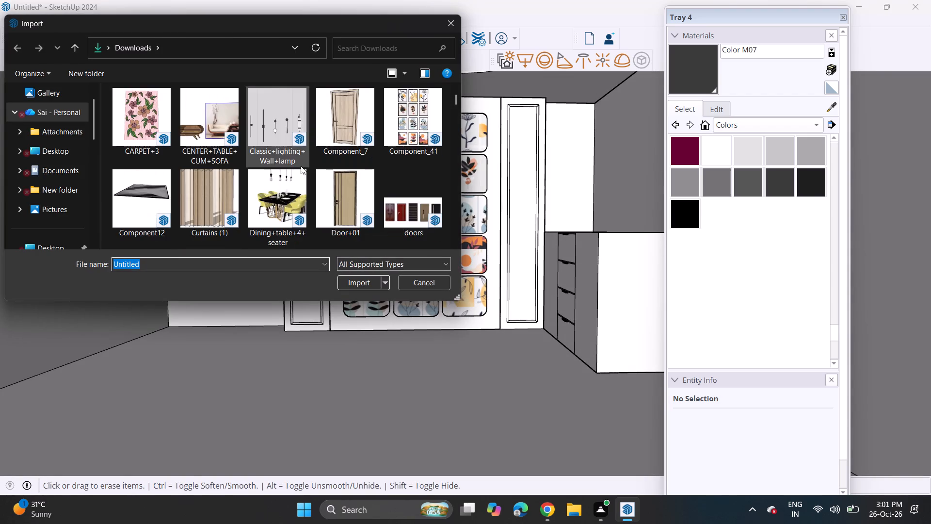
scroll(301, 166, down, 9)
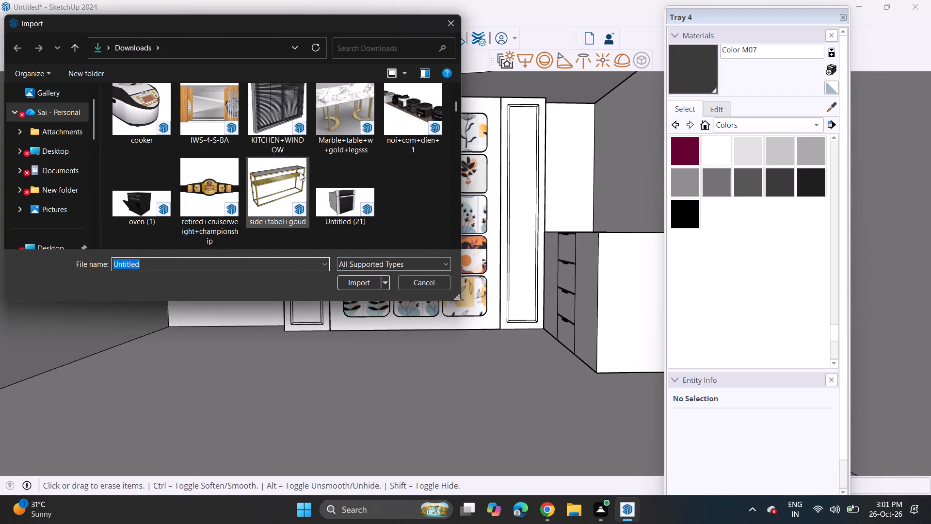
scroll(300, 172, up, 5)
scroll(300, 172, down, 1)
scroll(300, 172, up, 1)
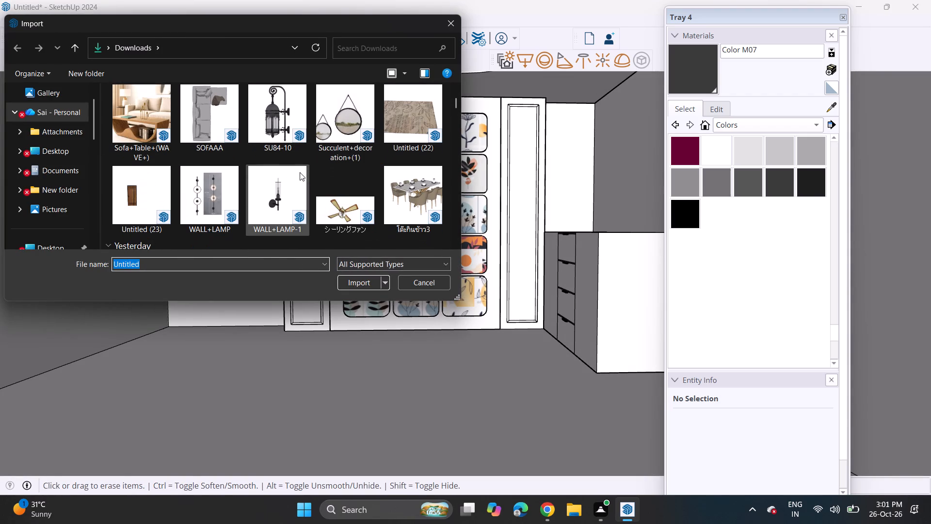
scroll(300, 172, up, 3)
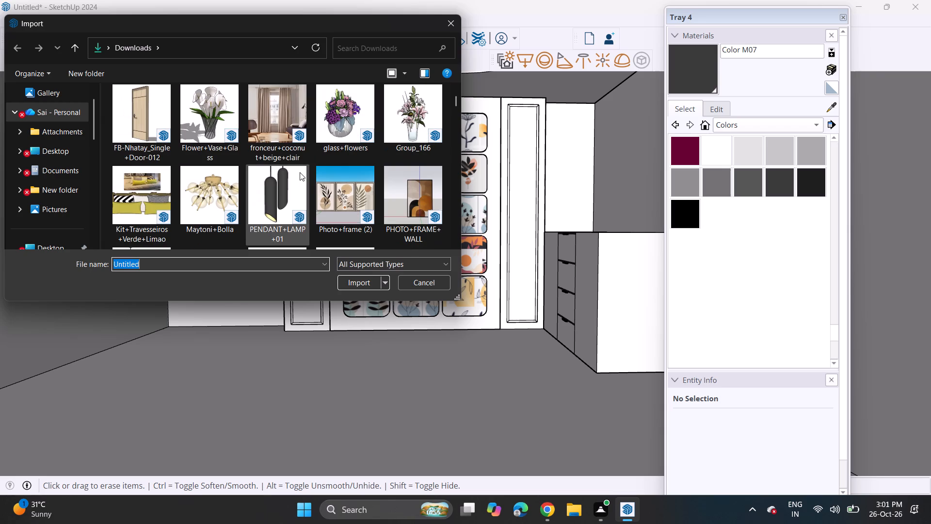
scroll(300, 172, up, 2)
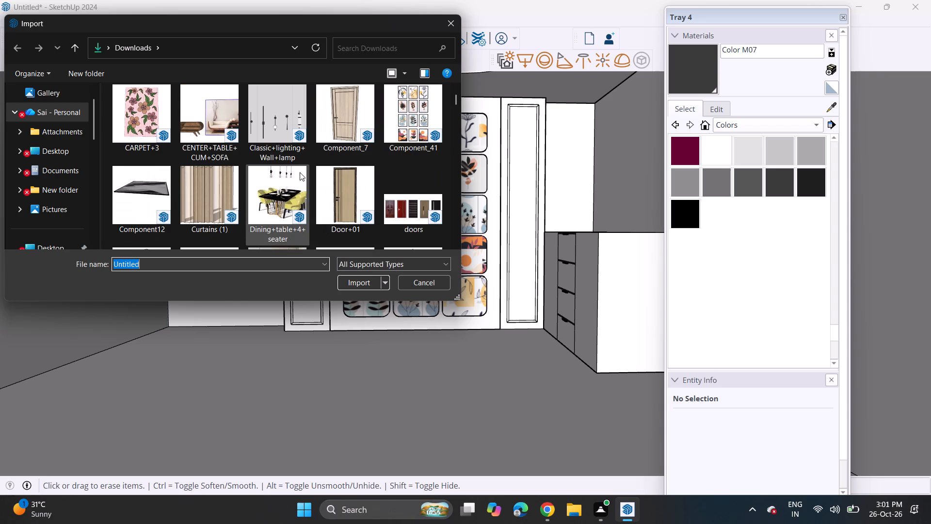
scroll(300, 172, up, 2)
click(225, 154)
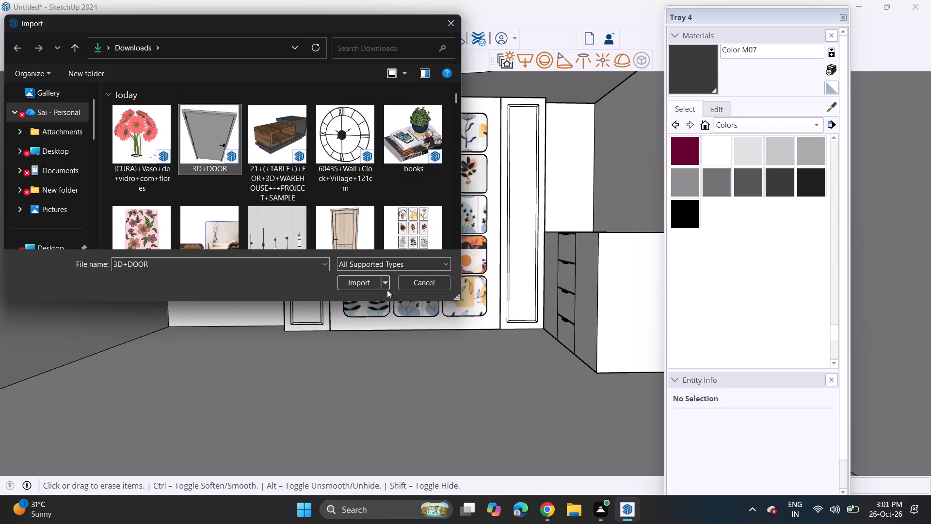
scroll(353, 231, up, 4)
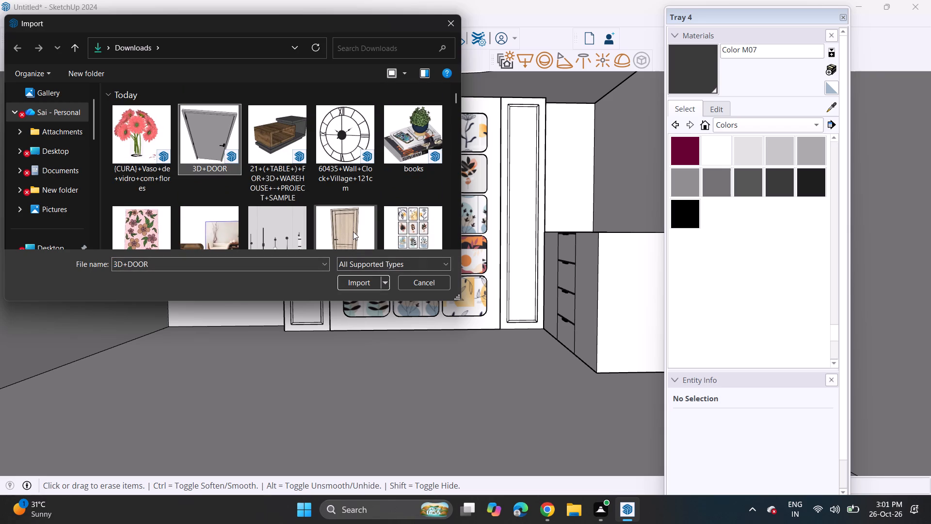
scroll(353, 231, down, 4)
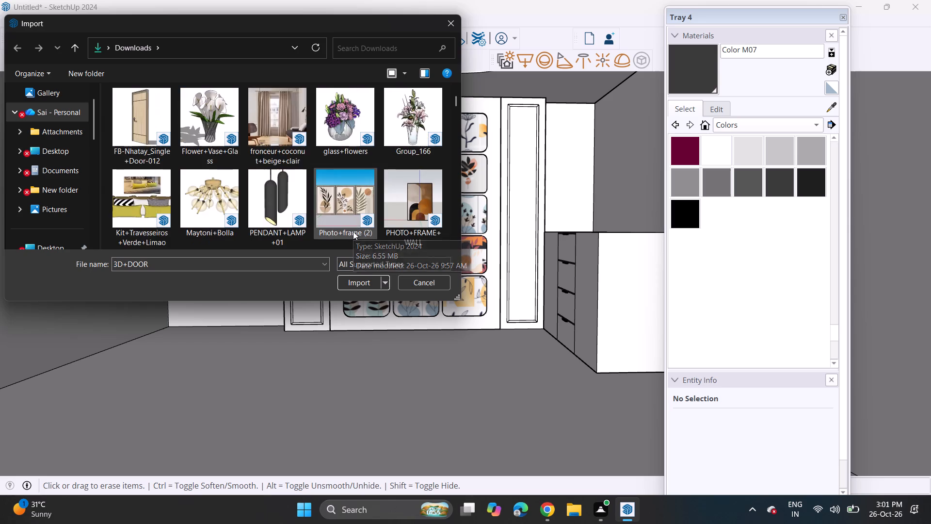
scroll(353, 231, down, 3)
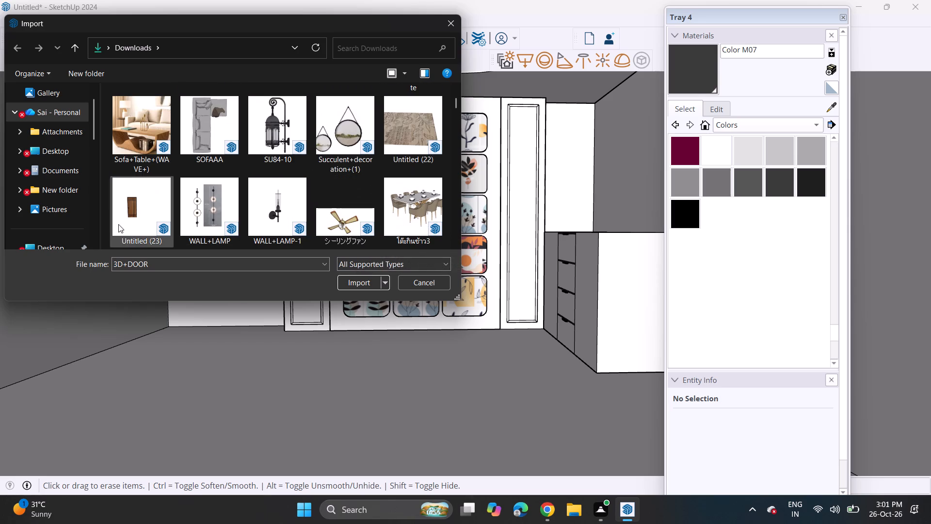
click(148, 209)
click(370, 282)
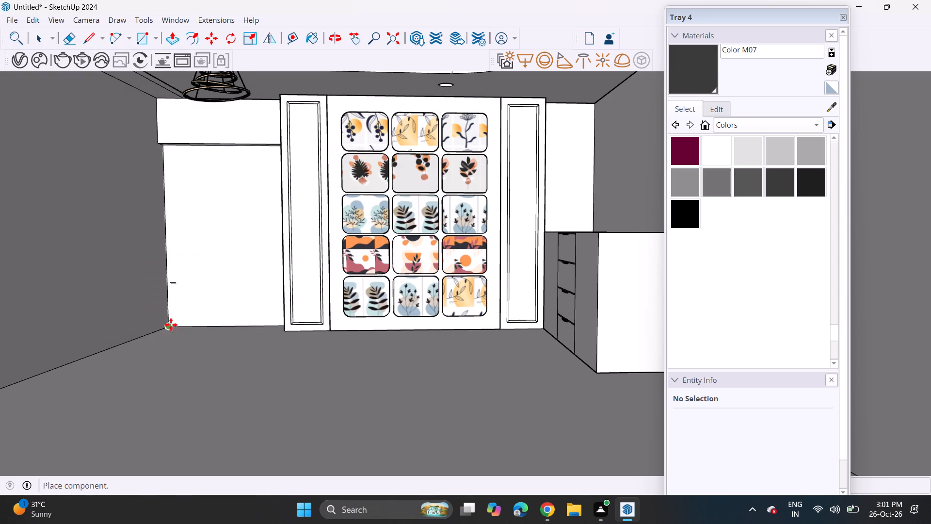
click(167, 331)
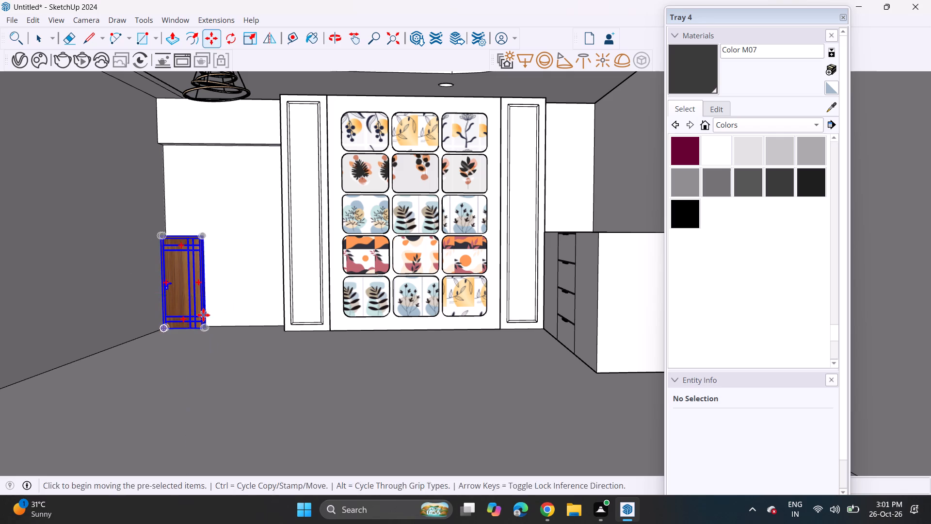
Move the door from its bottom corner back to the inner bottom corner of the recess.
middle_drag(203, 315, 197, 337)
scroll(186, 326, up, 15)
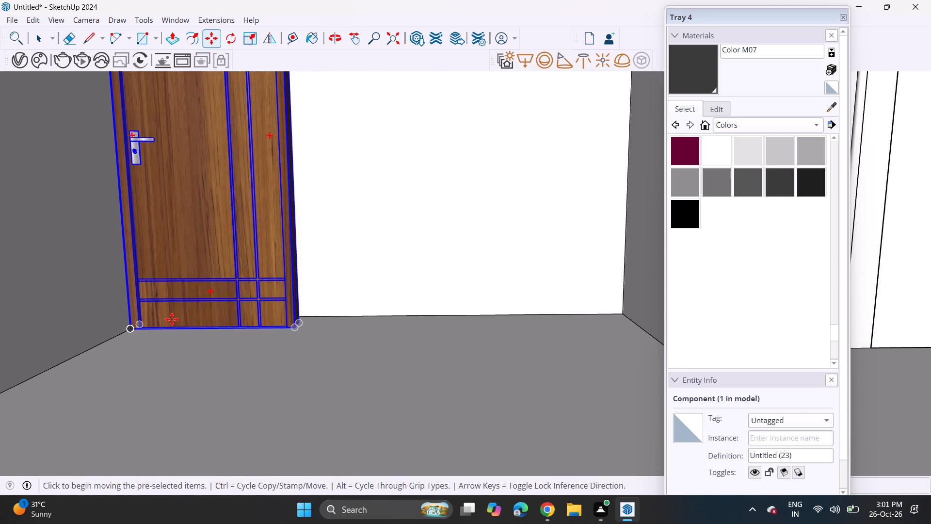
scroll(170, 319, up, 7)
middle_drag(170, 323, 0, 319)
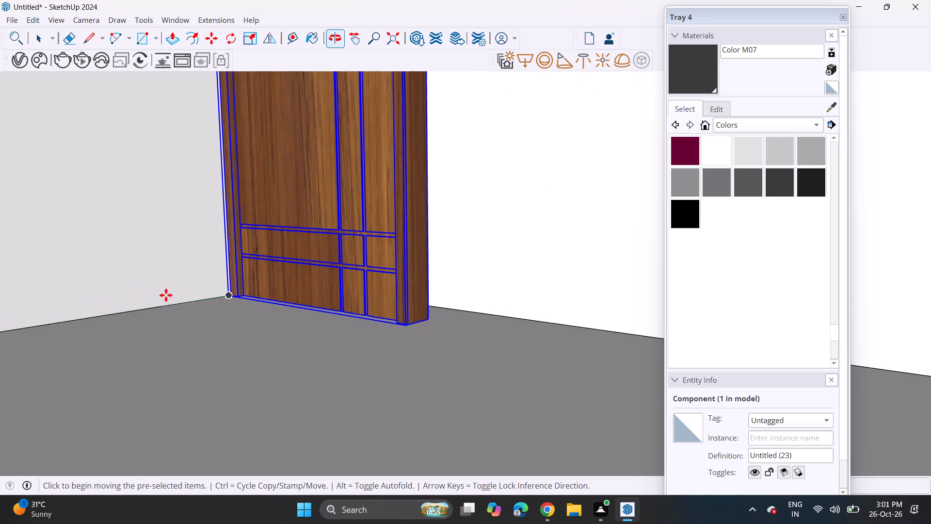
scroll(193, 296, up, 3)
click(268, 293)
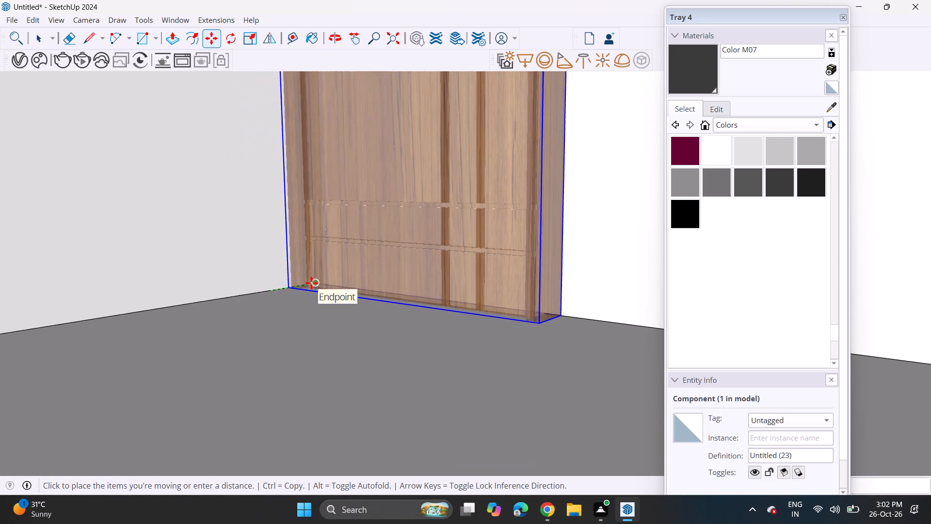
click(311, 283)
Scale the door up from its upper corner until it reaches the recess's top edge beside the framed panel.
scroll(302, 241, down, 2)
scroll(303, 249, up, 1)
scroll(304, 250, down, 8)
scroll(302, 249, up, 1)
scroll(302, 251, down, 6)
shift+middle_drag(299, 168, 290, 260)
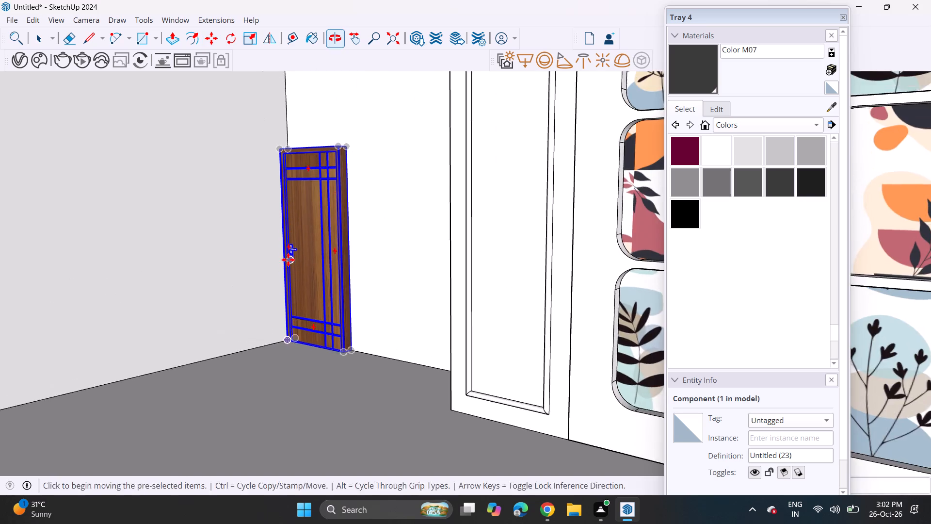
middle_drag(288, 260, 411, 239)
scroll(325, 183, down, 5)
shift+middle_drag(319, 195, 303, 372)
middle_drag(306, 337, 335, 340)
shift+middle_drag(303, 377, 287, 312)
middle_click(287, 313)
click(250, 43)
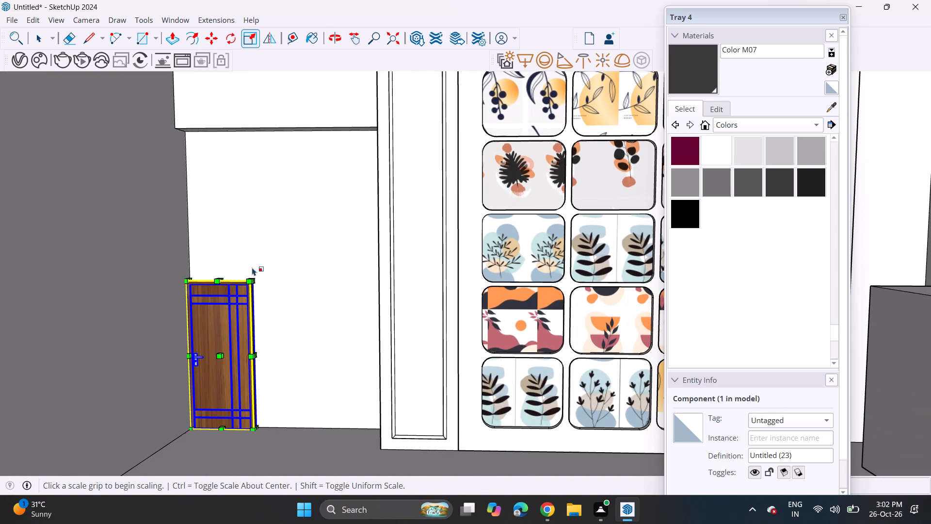
click(256, 278)
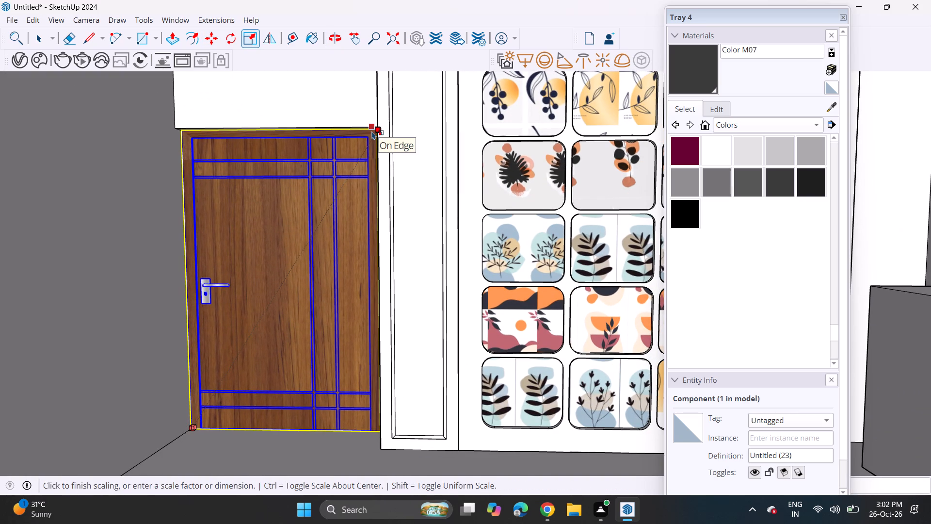
click(372, 131)
Stretch the door's width on the side opposite the handle to close the gap against the framed panel's side.
middle_drag(327, 276, 391, 295)
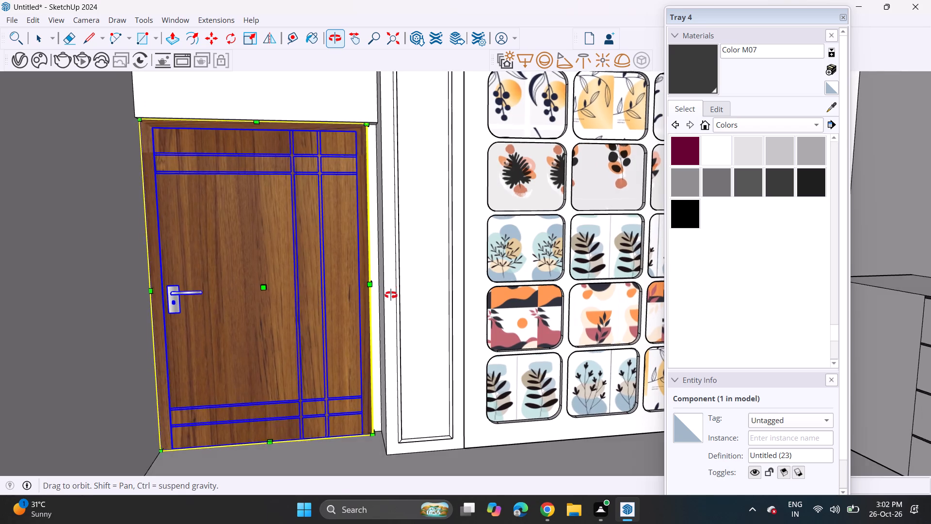
middle_drag(391, 295, 387, 299)
scroll(360, 284, up, 5)
middle_drag(374, 276, 361, 309)
scroll(382, 273, up, 5)
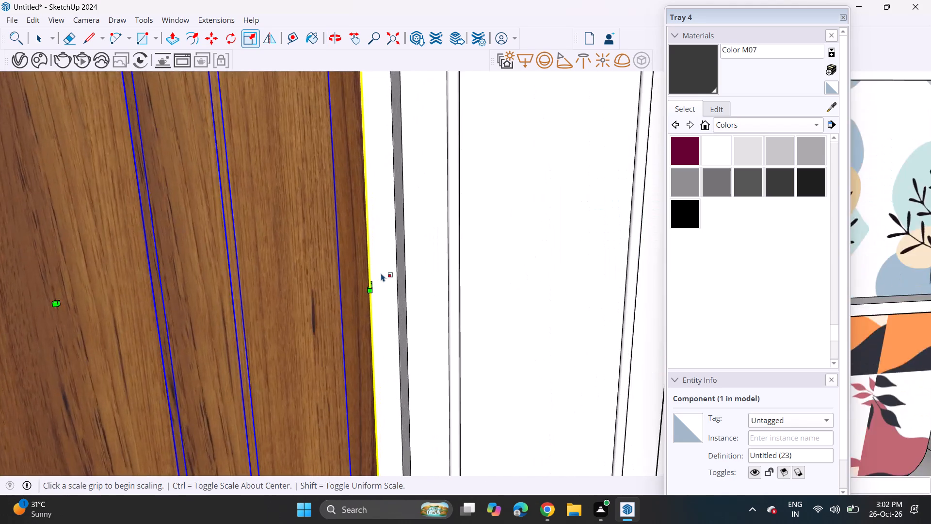
scroll(381, 273, up, 5)
middle_drag(370, 285, 368, 293)
click(369, 295)
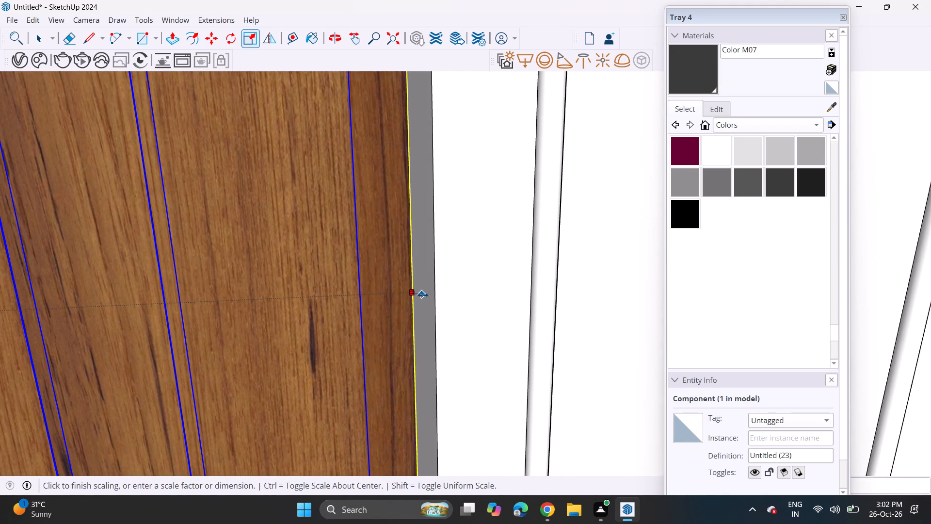
click(423, 296)
scroll(324, 256, down, 6)
scroll(335, 319, up, 1)
middle_drag(327, 319, 273, 262)
scroll(273, 260, up, 1)
scroll(266, 249, down, 2)
scroll(266, 249, up, 1)
scroll(265, 257, down, 7)
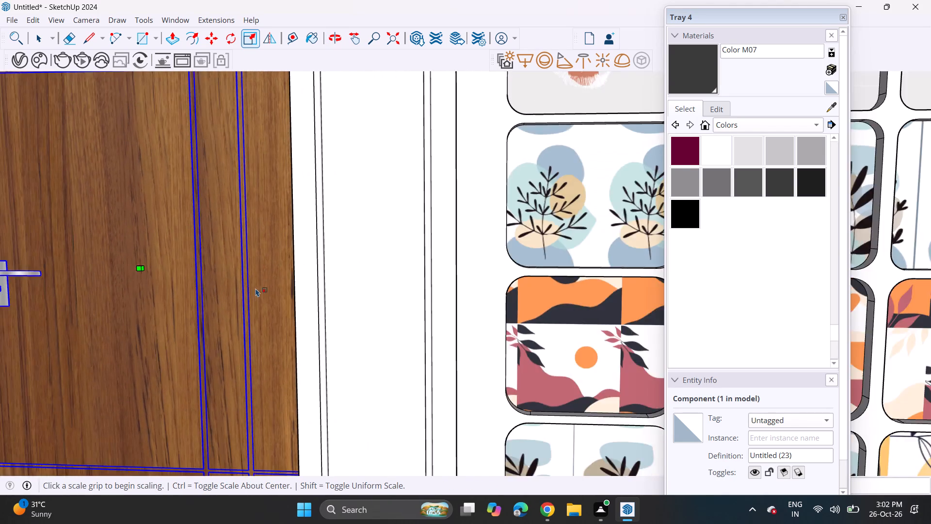
scroll(256, 288, down, 5)
scroll(253, 281, up, 1)
scroll(253, 282, down, 1)
scroll(253, 288, up, 1)
scroll(255, 284, down, 6)
scroll(255, 284, up, 2)
scroll(256, 281, down, 6)
key(space)
click(241, 391)
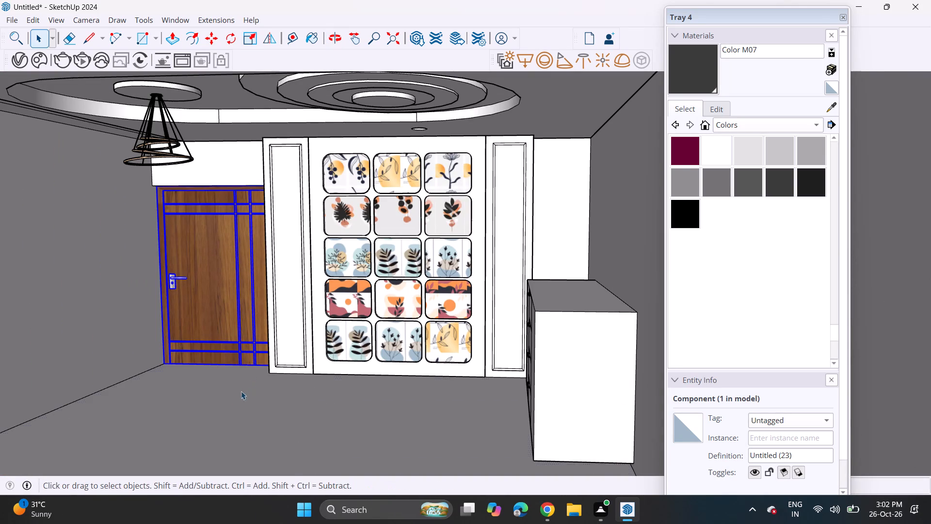
middle_drag(235, 367, 277, 360)
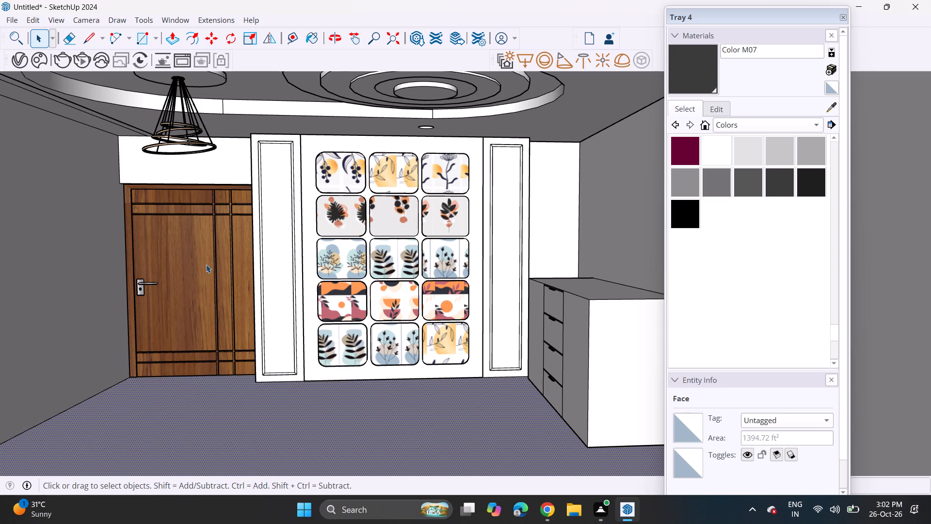
Move the door forward from its upper handle-side corner to the recess's front upper corner, level with the wall face above.
scroll(154, 205, up, 5)
scroll(132, 198, down, 1)
scroll(141, 195, up, 14)
middle_drag(104, 171, 63, 104)
scroll(98, 172, up, 1)
click(107, 223)
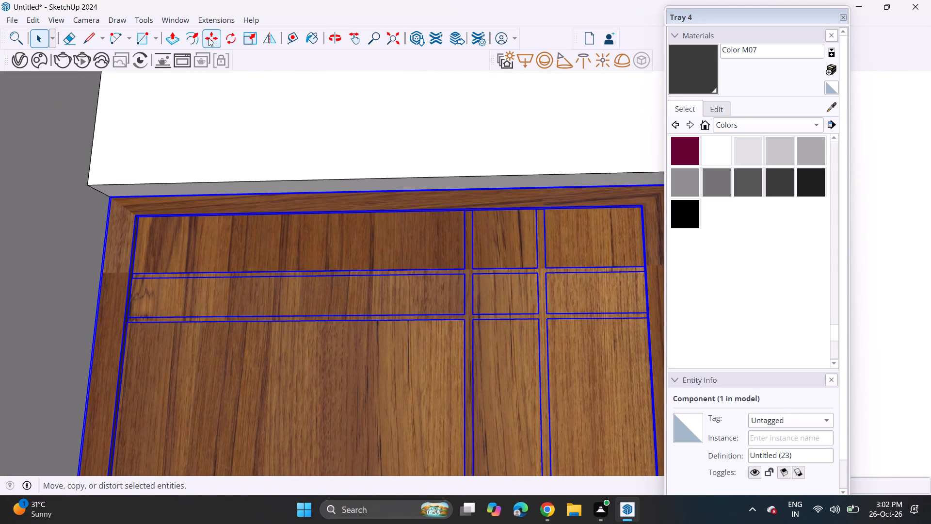
click(212, 38)
click(108, 195)
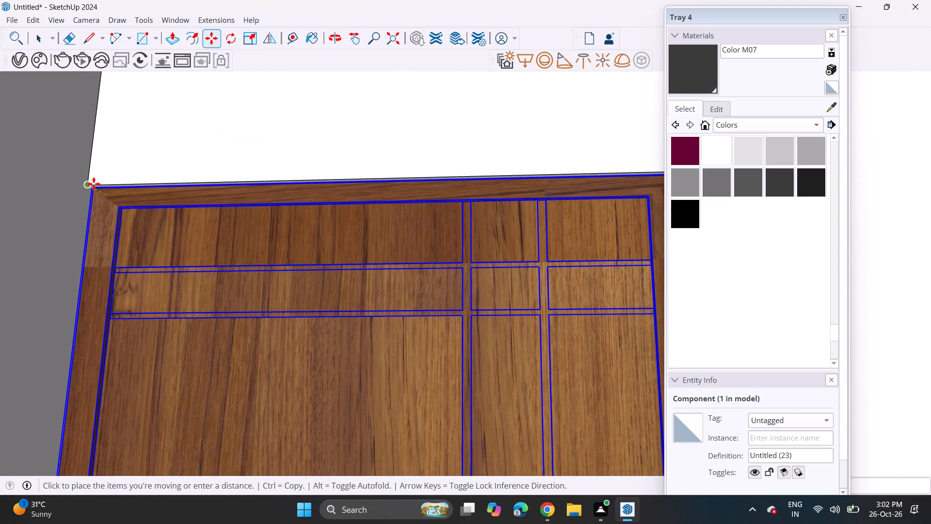
click(94, 184)
scroll(127, 195, down, 12)
middle_drag(154, 234, 155, 296)
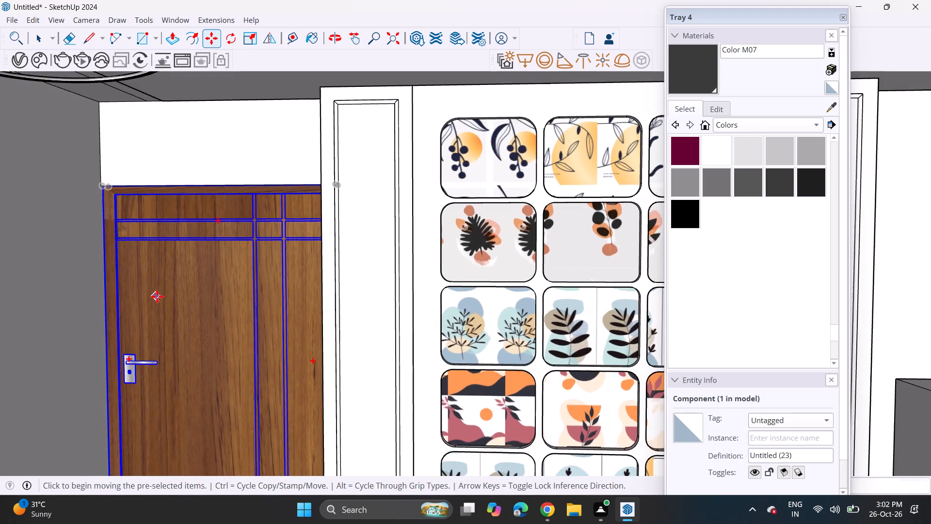
scroll(160, 275, down, 6)
middle_drag(180, 318, 219, 208)
scroll(220, 207, down, 4)
key(space)
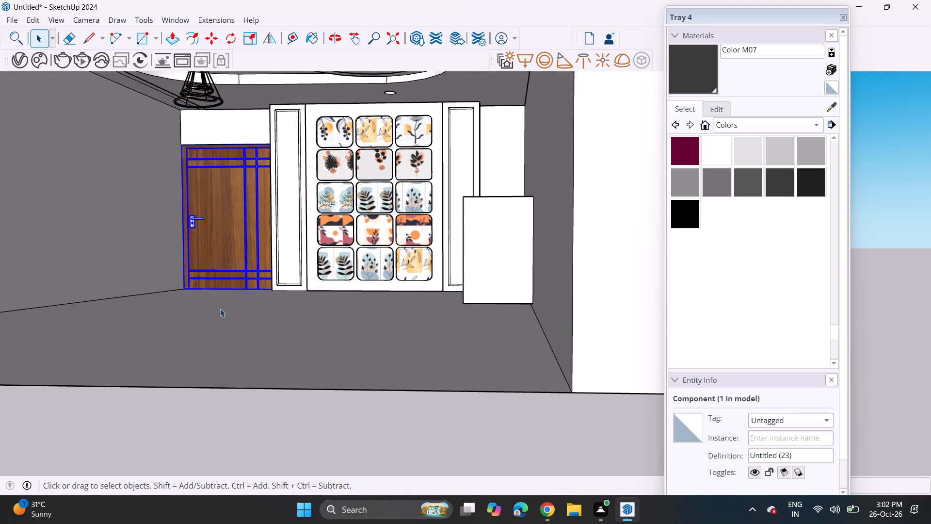
click(220, 309)
Narrow the door by scaling its handle side inward, keeping the side at the framed panel in place.
middle_drag(178, 189, 212, 229)
scroll(190, 214, up, 11)
click(180, 214)
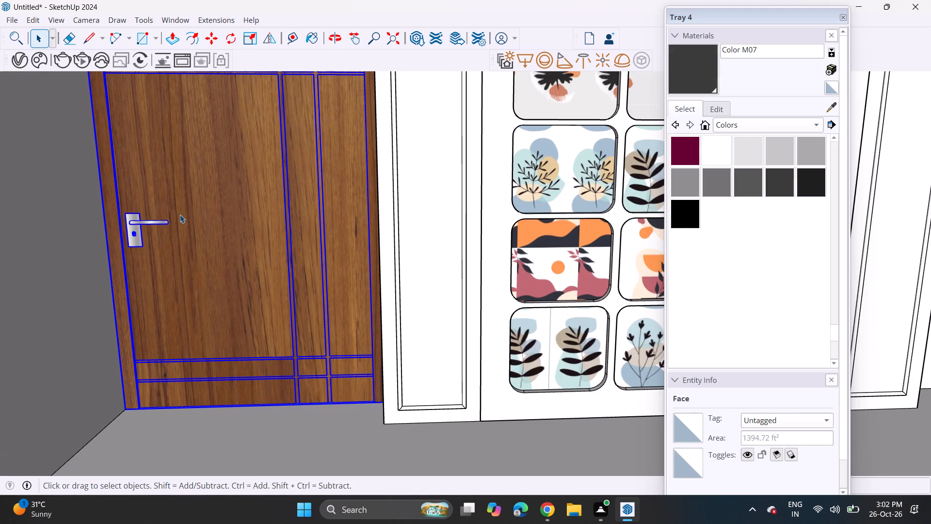
click(180, 214)
click(248, 37)
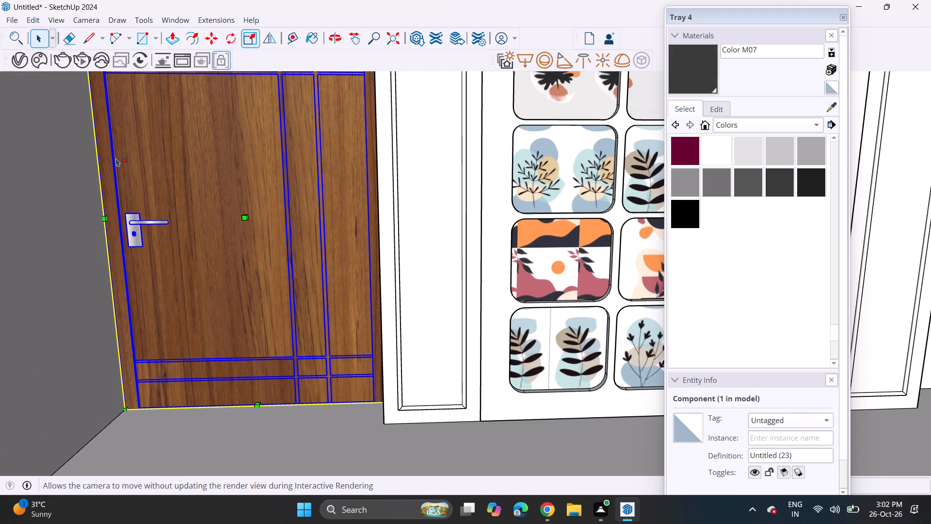
click(112, 216)
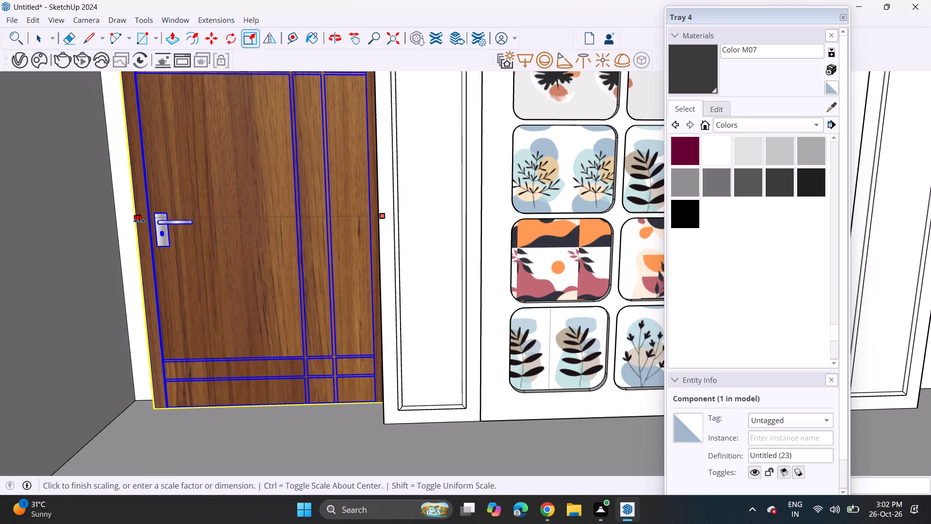
click(163, 221)
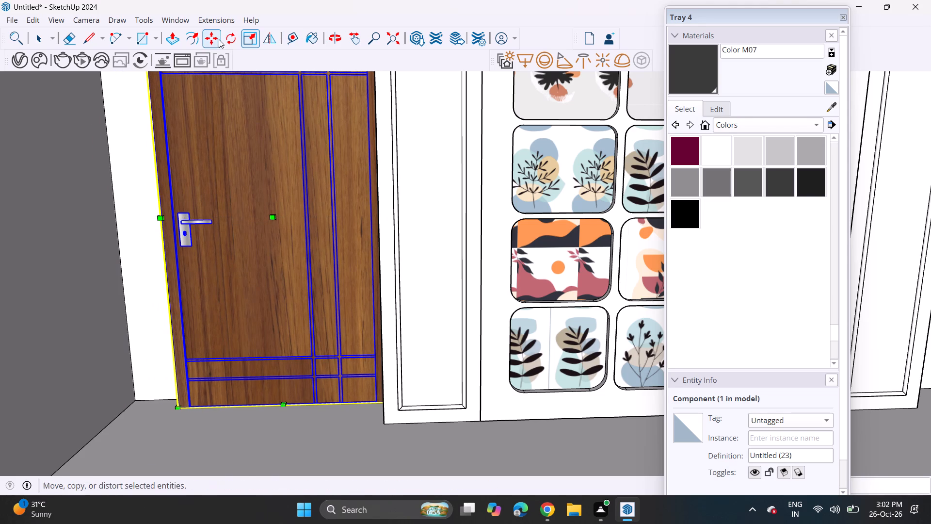
Push/Pull the side wall inward until it meets the handle-side edge of the door frame.
click(175, 42)
click(47, 276)
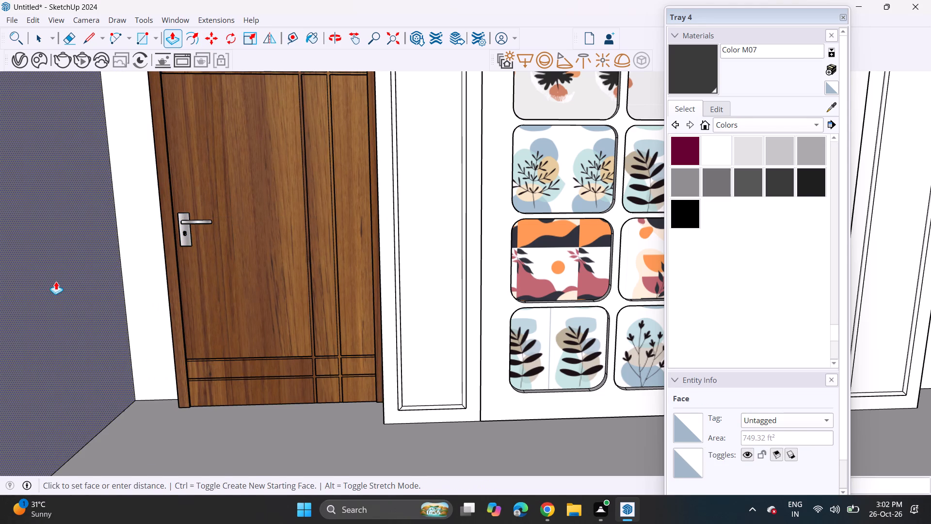
click(113, 298)
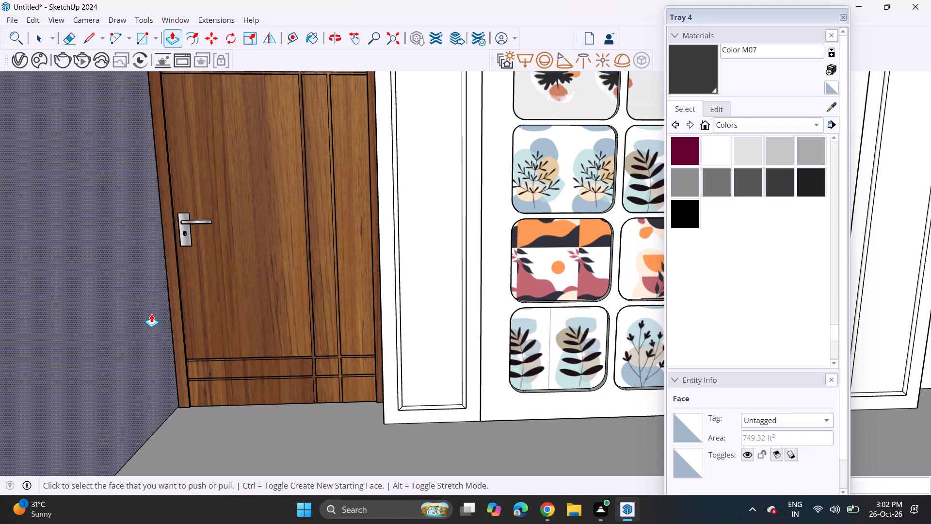
middle_drag(202, 323, 178, 295)
scroll(178, 289, up, 1)
scroll(168, 272, down, 10)
key(space)
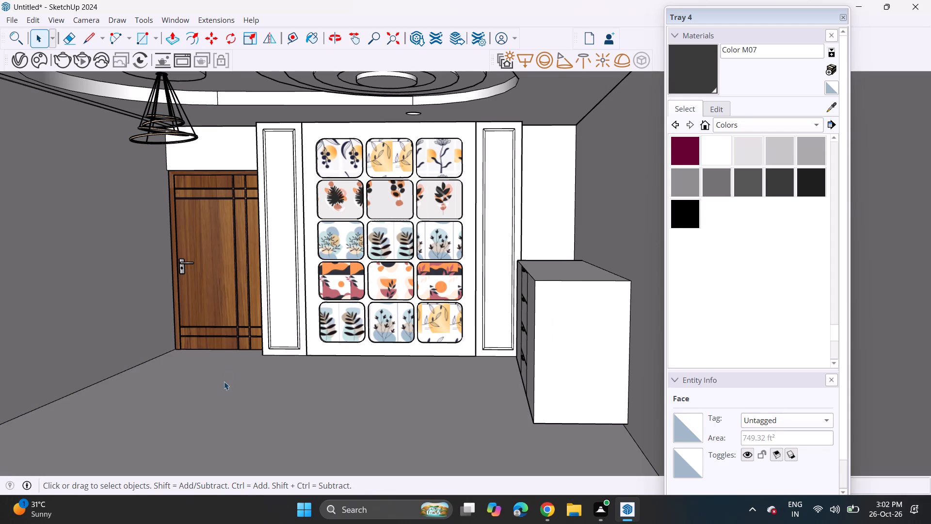
Look over the room from outside and inside to examine the fitted door, wall panels and cabinet together.
click(225, 381)
scroll(212, 366, down, 9)
click(452, 253)
middle_drag(156, 323, 214, 301)
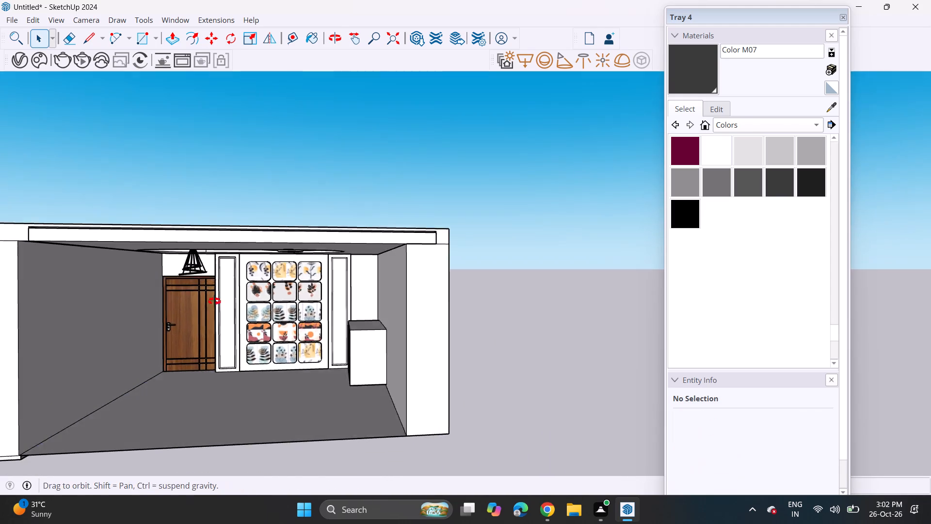
middle_drag(214, 301, 226, 298)
scroll(230, 308, up, 4)
shift+middle_click(254, 300)
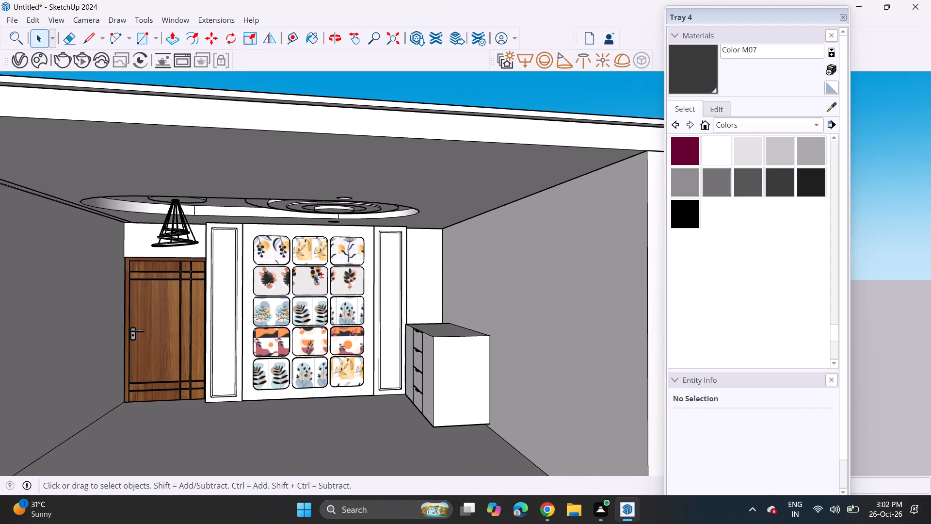
shift+middle_drag(313, 275, 318, 263)
middle_drag(296, 274, 280, 279)
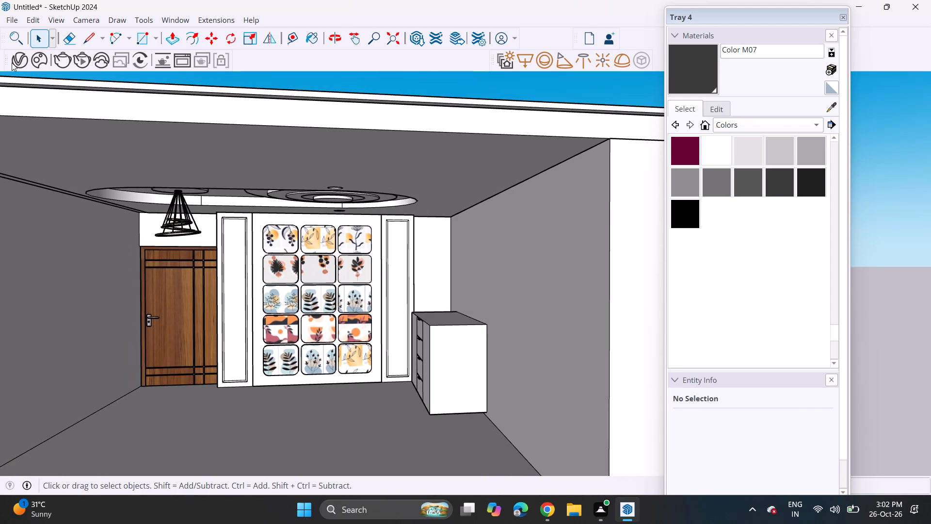
Import the WALL+LAMP model from the Downloads folder and place it on the open ground beside the room.
click(15, 22)
click(53, 188)
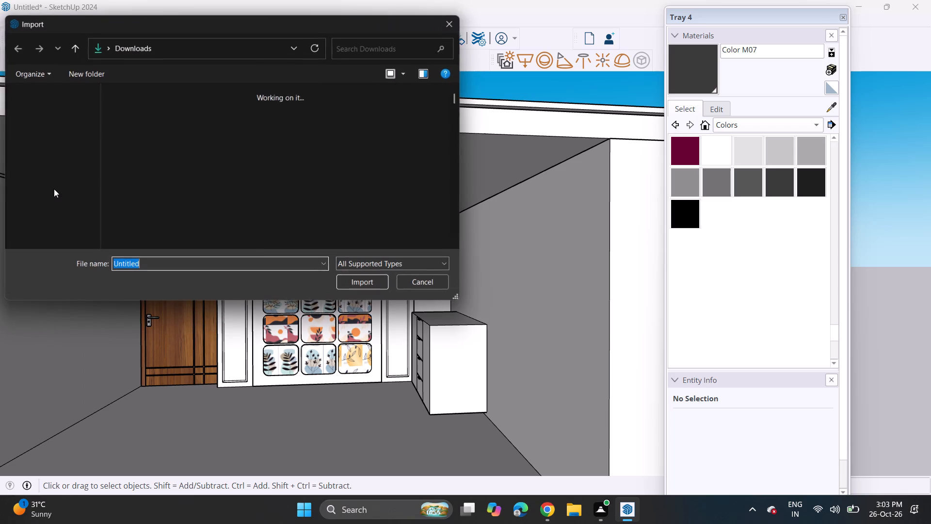
scroll(232, 196, down, 1)
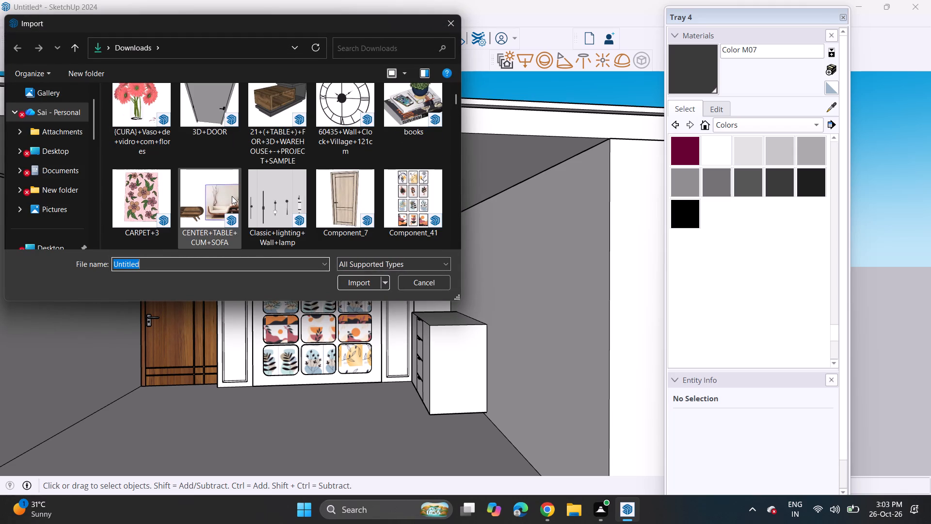
scroll(233, 196, down, 1)
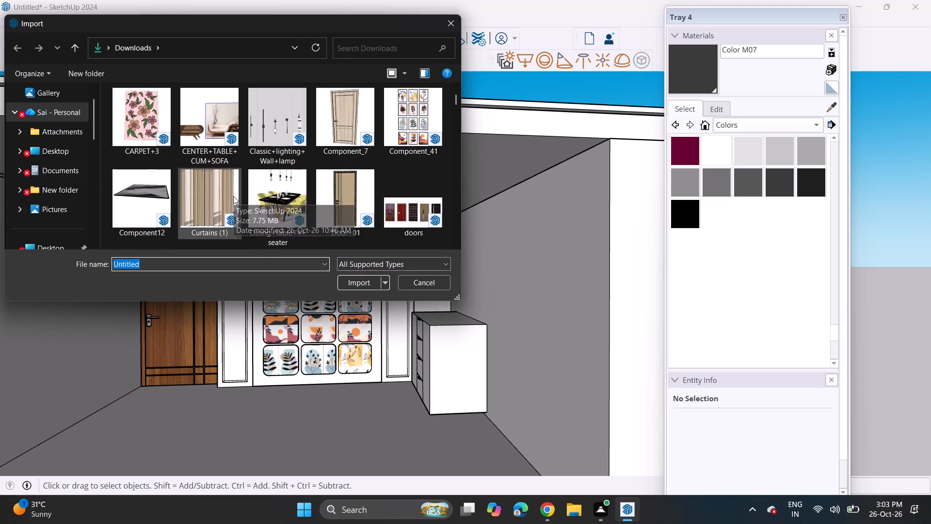
scroll(233, 196, down, 1)
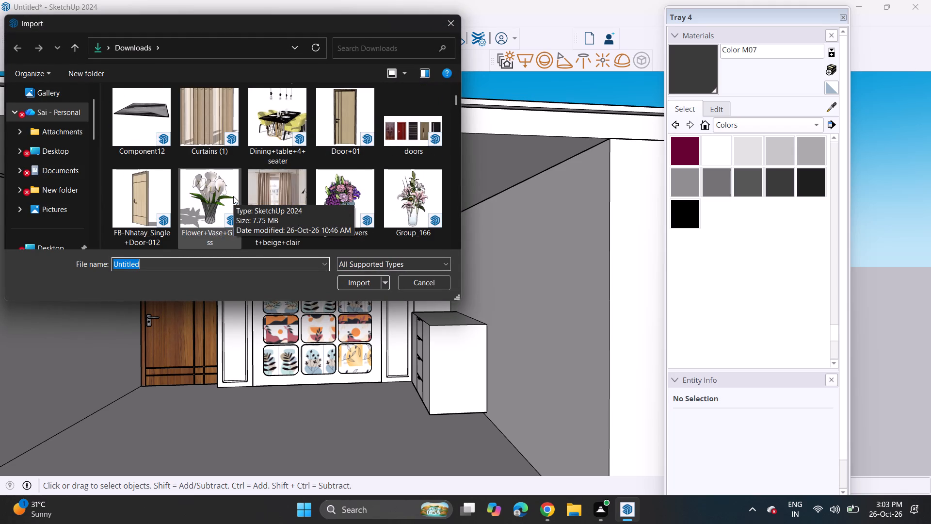
scroll(233, 196, up, 3)
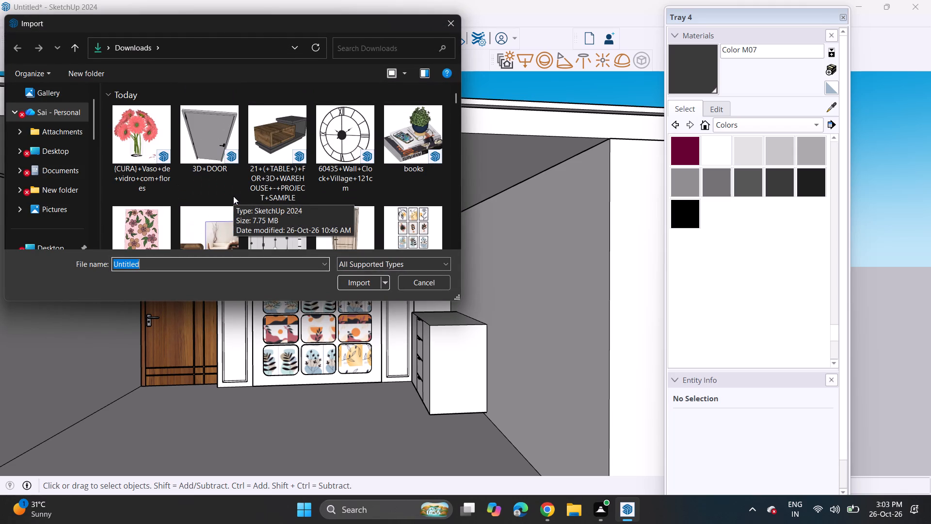
scroll(233, 196, down, 1)
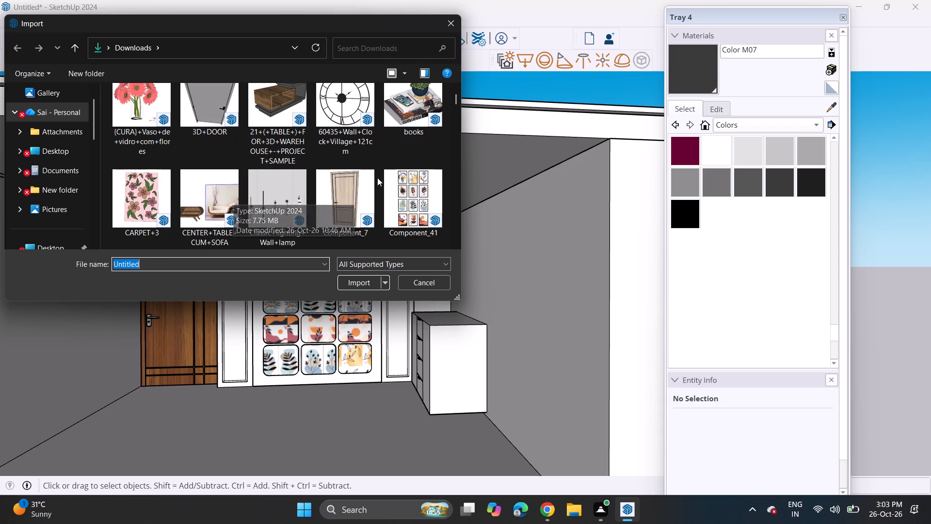
scroll(319, 230, down, 3)
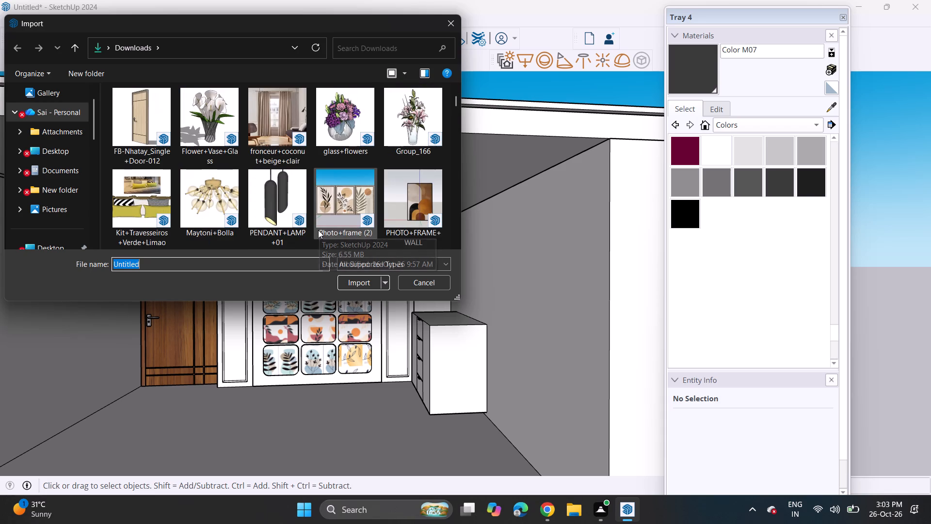
scroll(318, 230, down, 2)
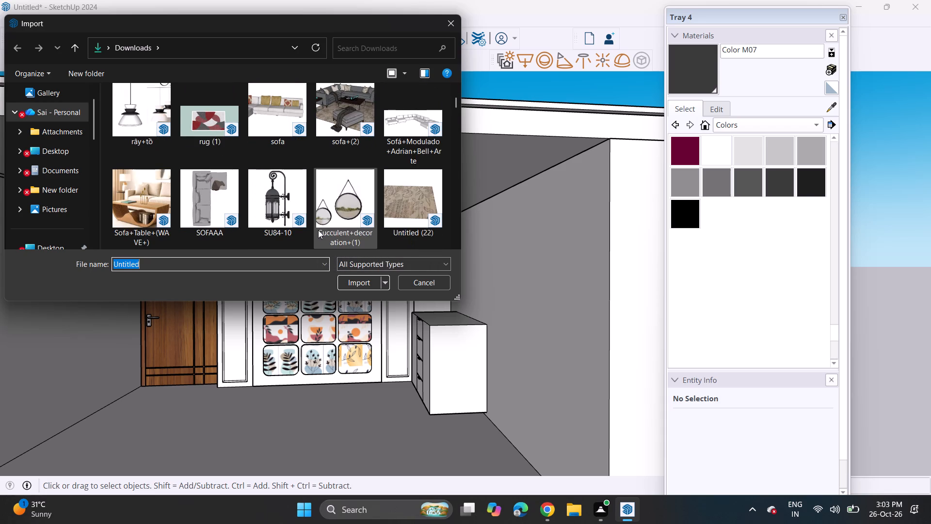
scroll(318, 230, down, 1)
click(196, 211)
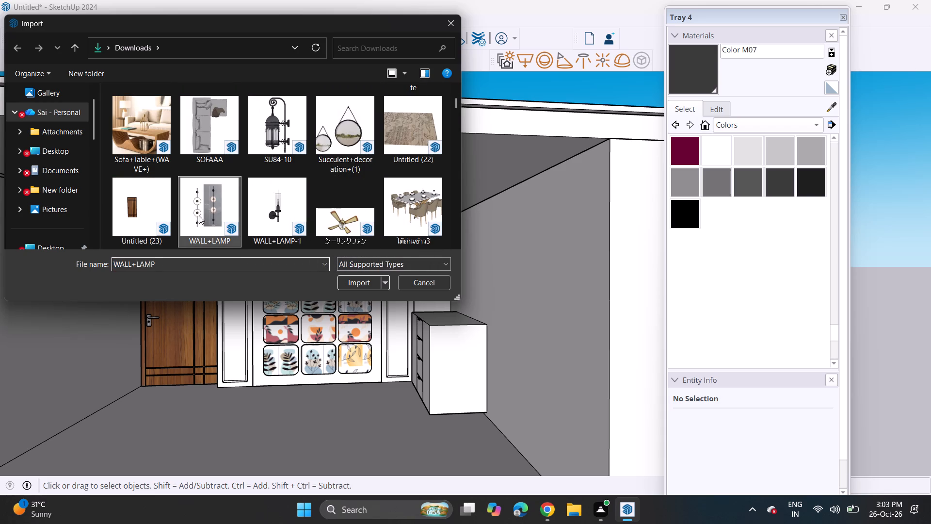
click(359, 284)
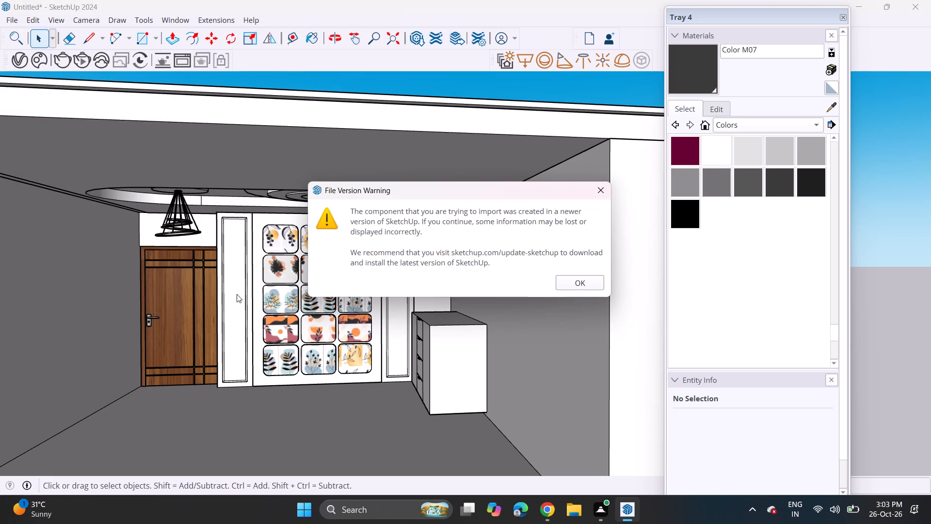
click(585, 284)
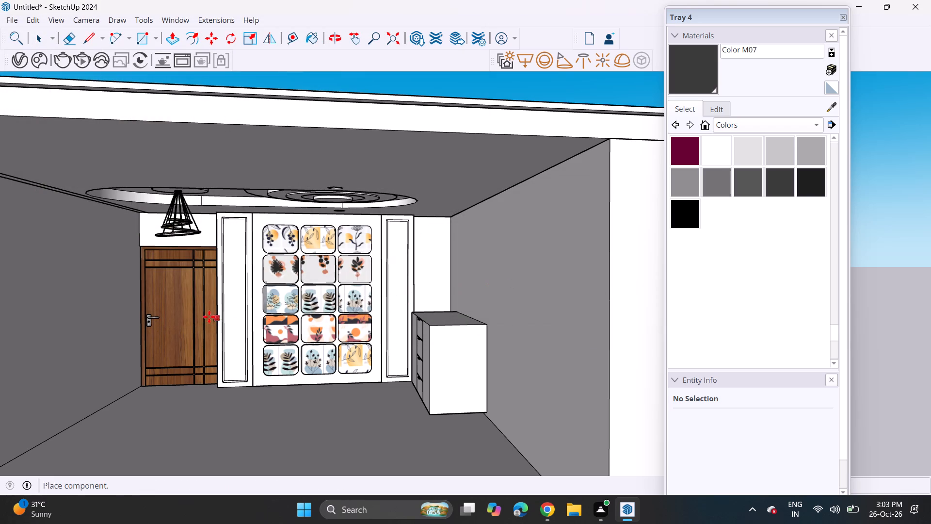
scroll(297, 324, down, 8)
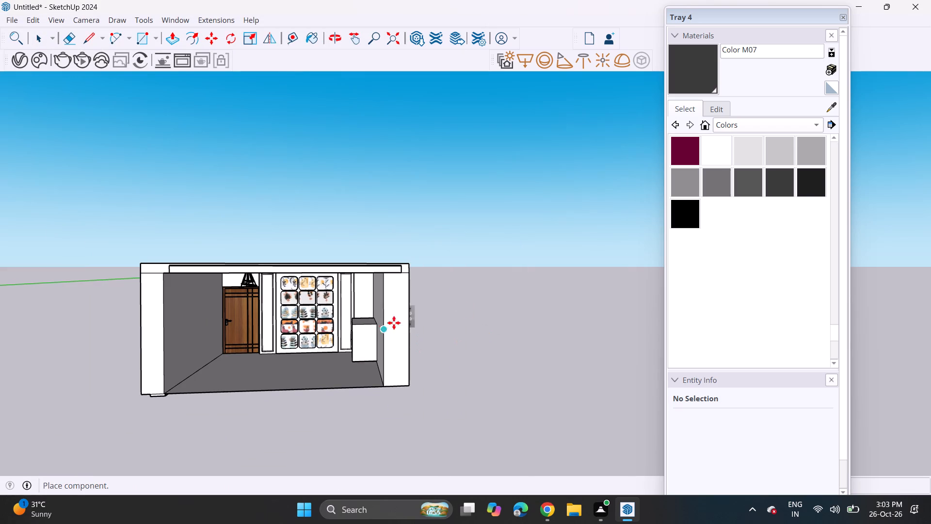
click(486, 333)
Explode the imported WALL+LAMP component to separate the lamp from its reference picture.
scroll(505, 333, up, 11)
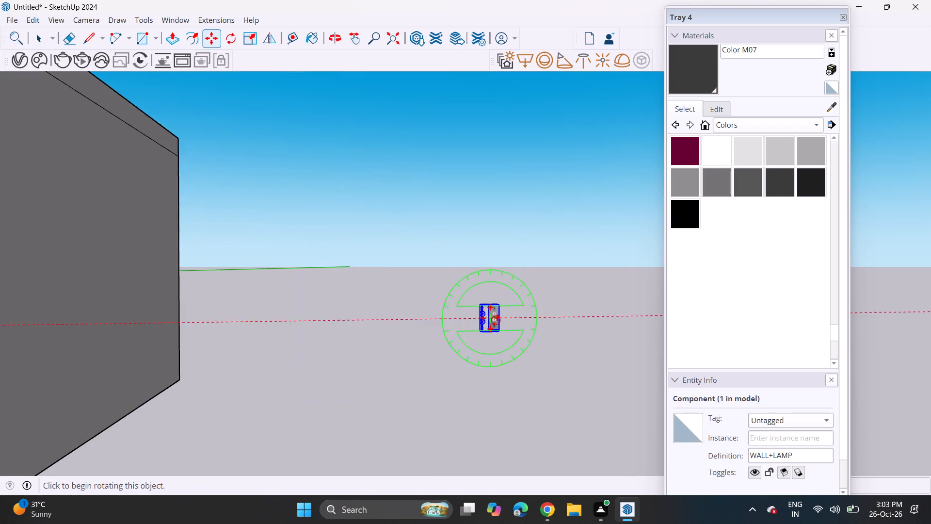
scroll(492, 316, down, 1)
scroll(492, 316, up, 4)
scroll(492, 316, down, 1)
scroll(492, 316, up, 12)
scroll(479, 313, down, 1)
scroll(479, 313, up, 6)
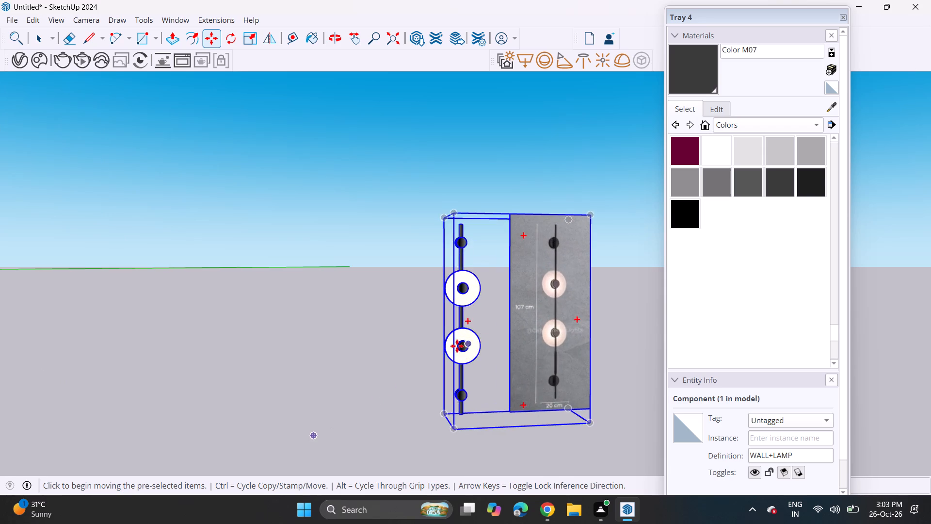
scroll(451, 348, up, 7)
key(space)
click(475, 340)
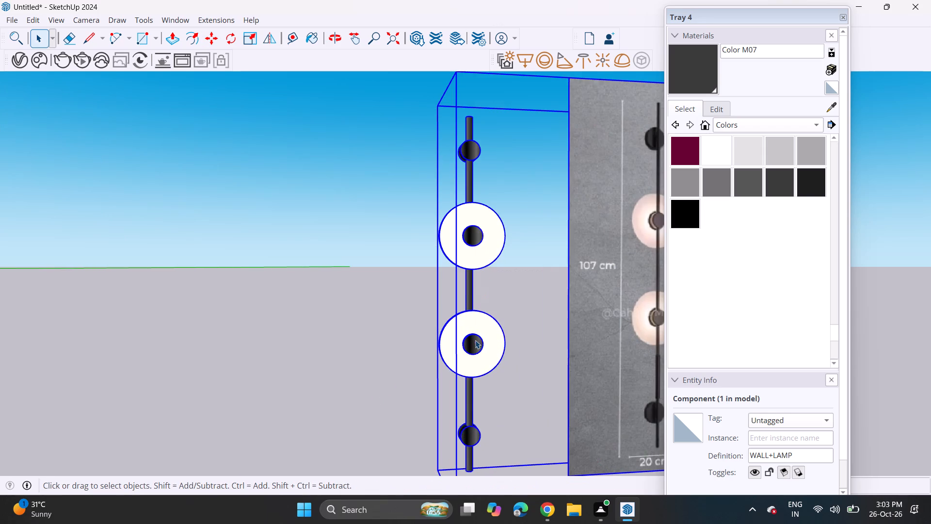
right_click(475, 340)
click(547, 102)
Explode the wall lamp group into its individual rod, mount and disc parts.
click(472, 222)
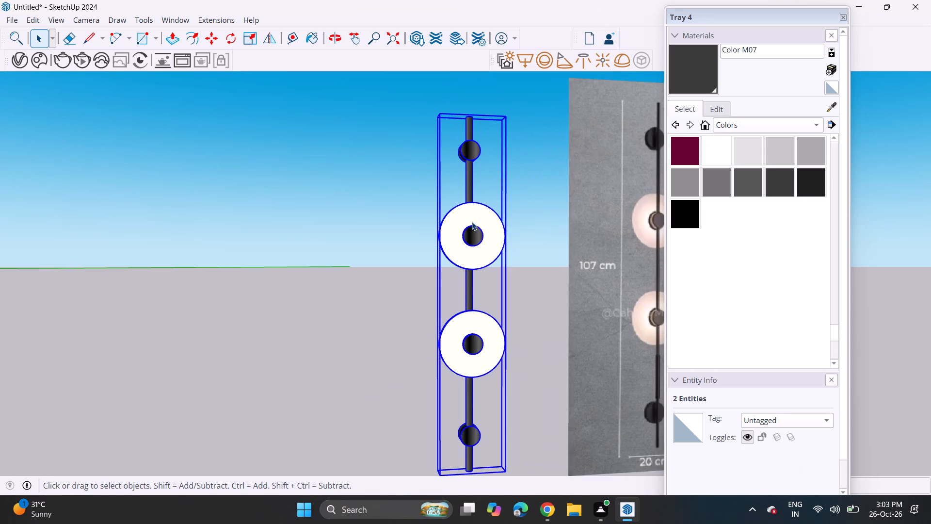
scroll(478, 212, down, 1)
scroll(478, 212, up, 1)
scroll(478, 212, down, 11)
scroll(478, 213, up, 1)
scroll(478, 213, down, 6)
scroll(478, 213, up, 1)
scroll(478, 213, down, 1)
scroll(478, 213, up, 1)
scroll(478, 213, down, 2)
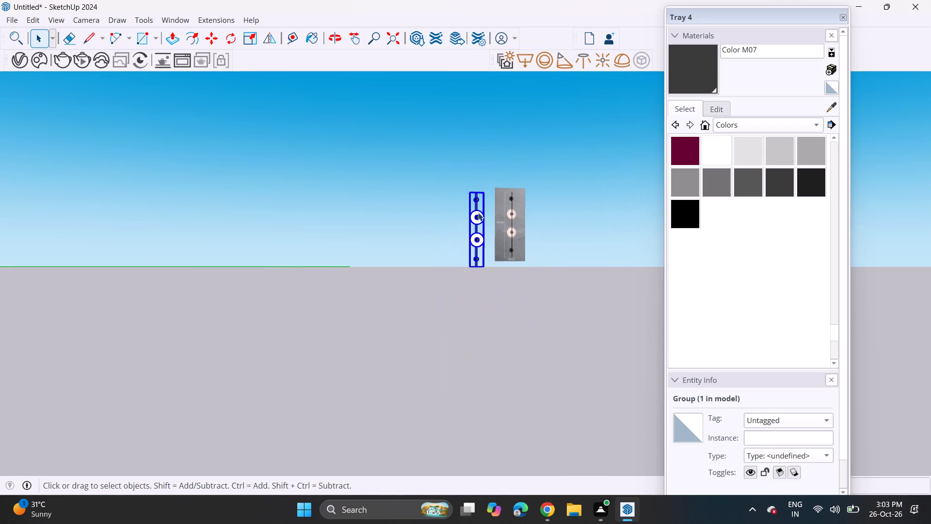
scroll(478, 213, up, 6)
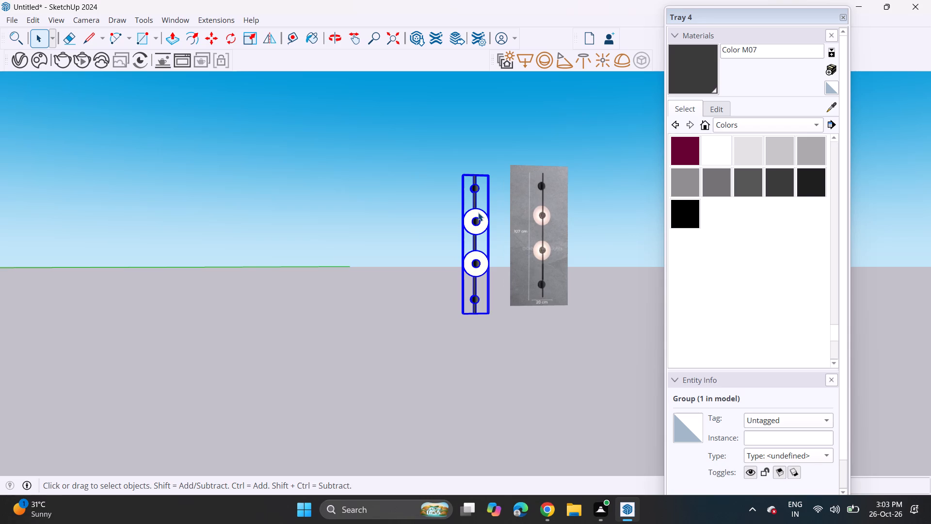
scroll(478, 213, down, 12)
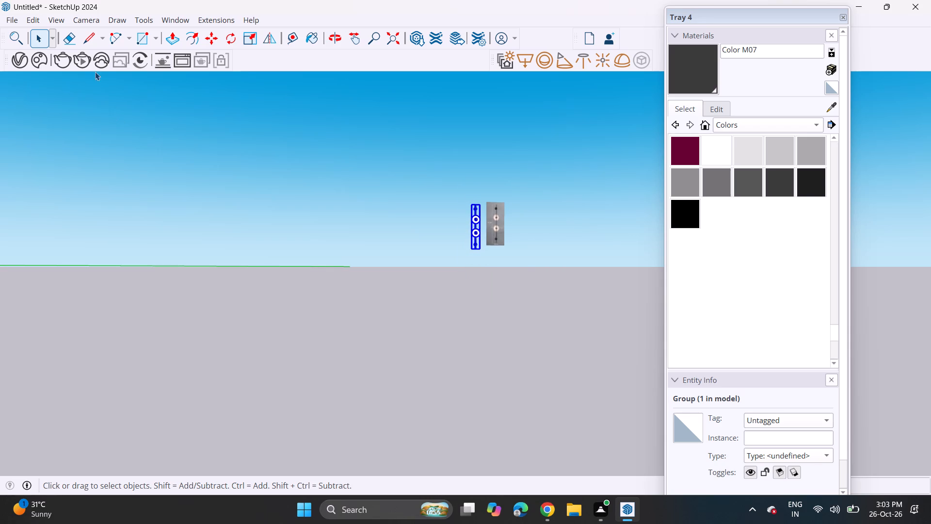
scroll(479, 221, up, 3)
scroll(478, 219, down, 2)
scroll(477, 219, up, 12)
scroll(478, 234, down, 1)
scroll(478, 234, up, 1)
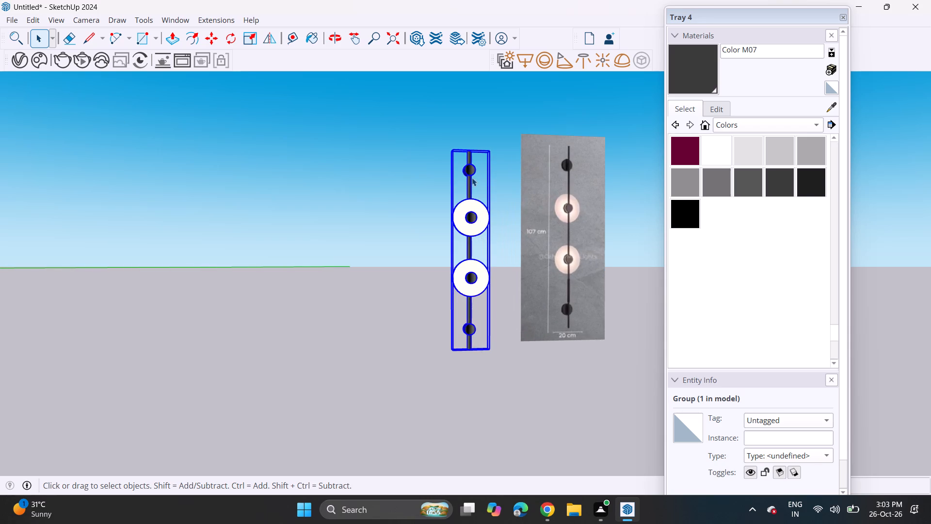
right_click(471, 171)
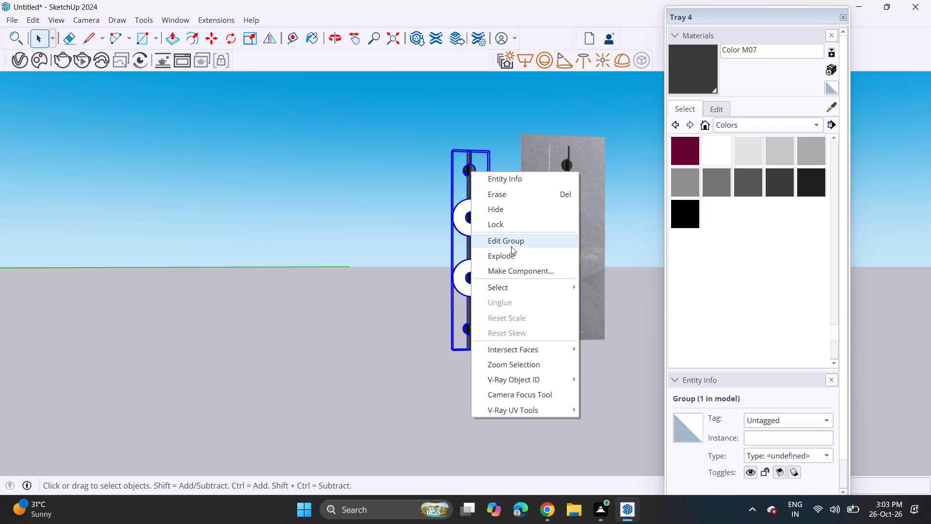
click(511, 251)
Delete the upper round light disc from the wall lamp.
click(476, 222)
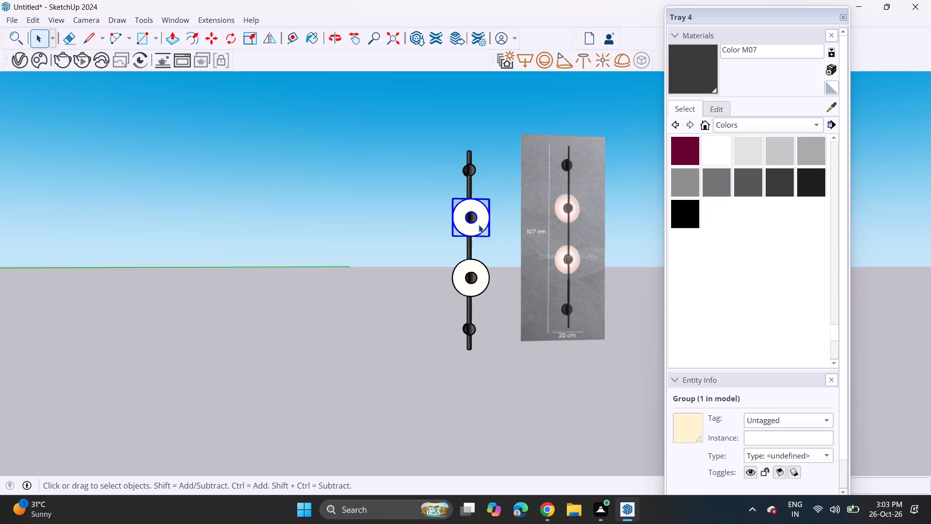
key(Delete)
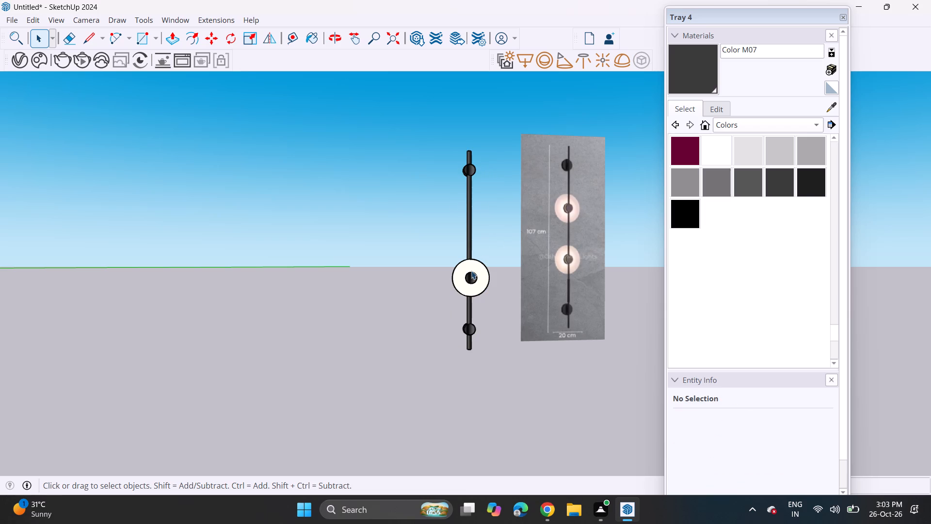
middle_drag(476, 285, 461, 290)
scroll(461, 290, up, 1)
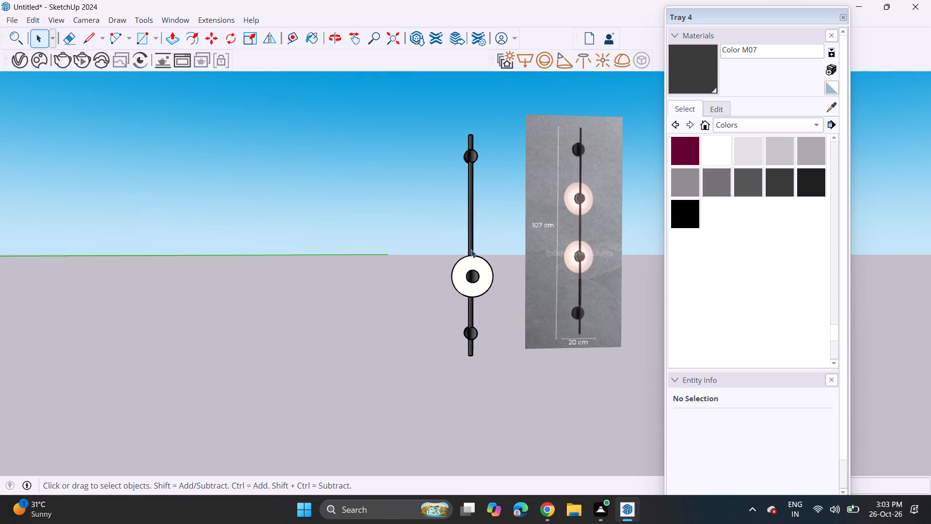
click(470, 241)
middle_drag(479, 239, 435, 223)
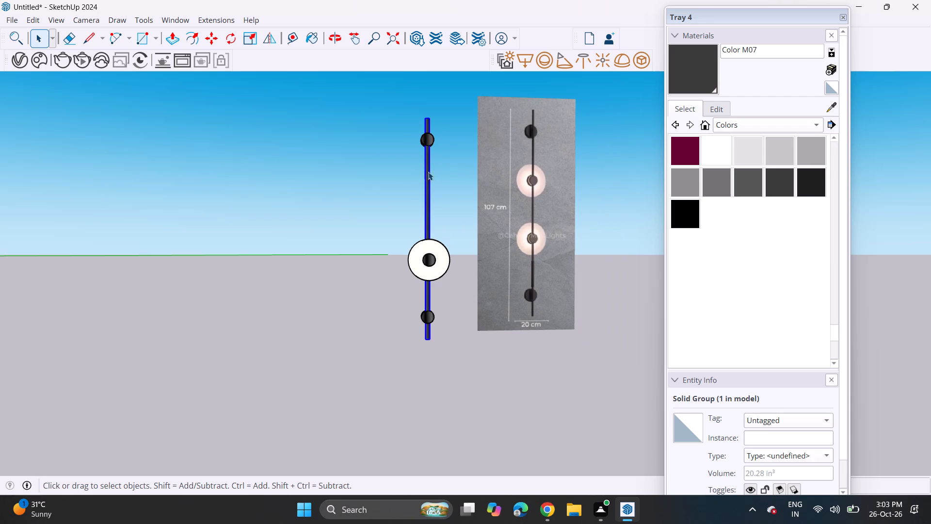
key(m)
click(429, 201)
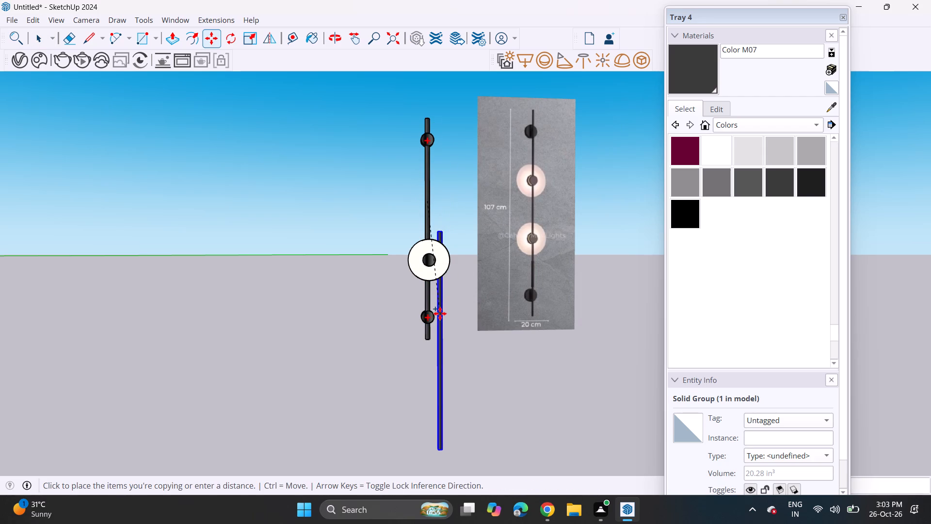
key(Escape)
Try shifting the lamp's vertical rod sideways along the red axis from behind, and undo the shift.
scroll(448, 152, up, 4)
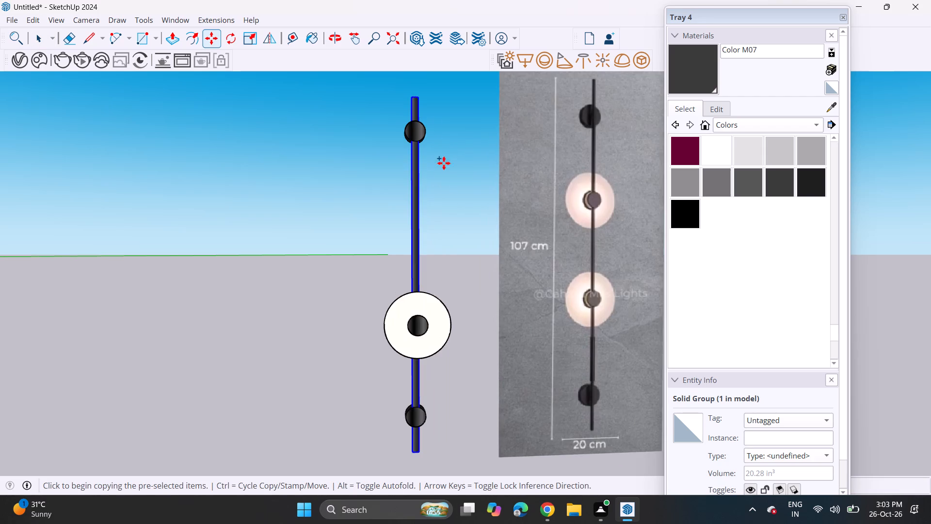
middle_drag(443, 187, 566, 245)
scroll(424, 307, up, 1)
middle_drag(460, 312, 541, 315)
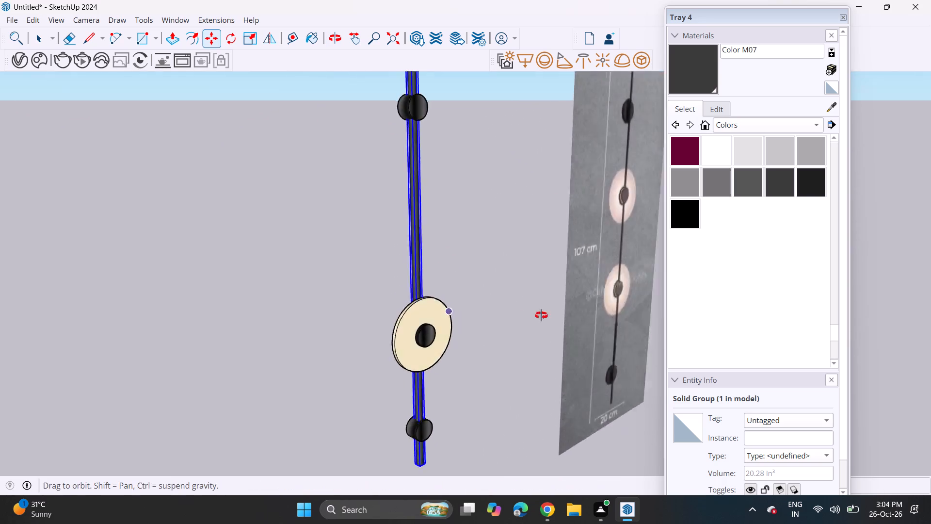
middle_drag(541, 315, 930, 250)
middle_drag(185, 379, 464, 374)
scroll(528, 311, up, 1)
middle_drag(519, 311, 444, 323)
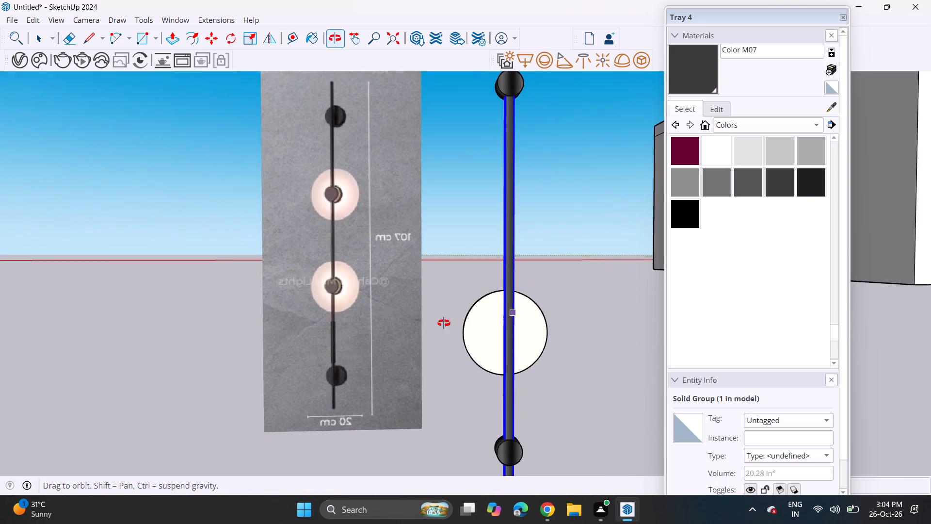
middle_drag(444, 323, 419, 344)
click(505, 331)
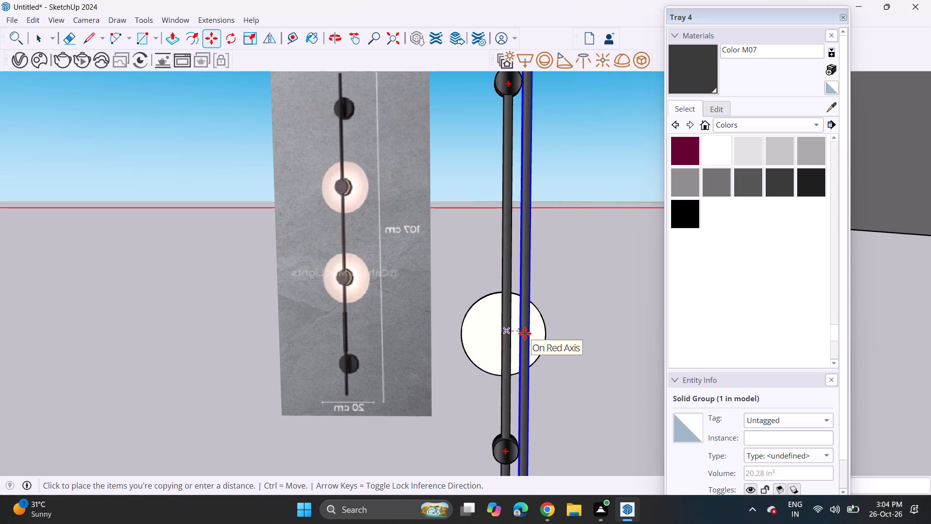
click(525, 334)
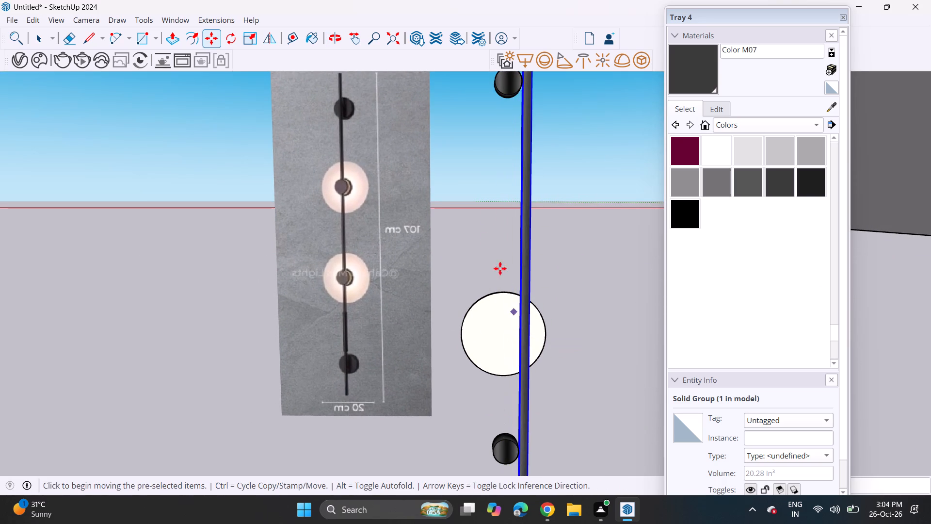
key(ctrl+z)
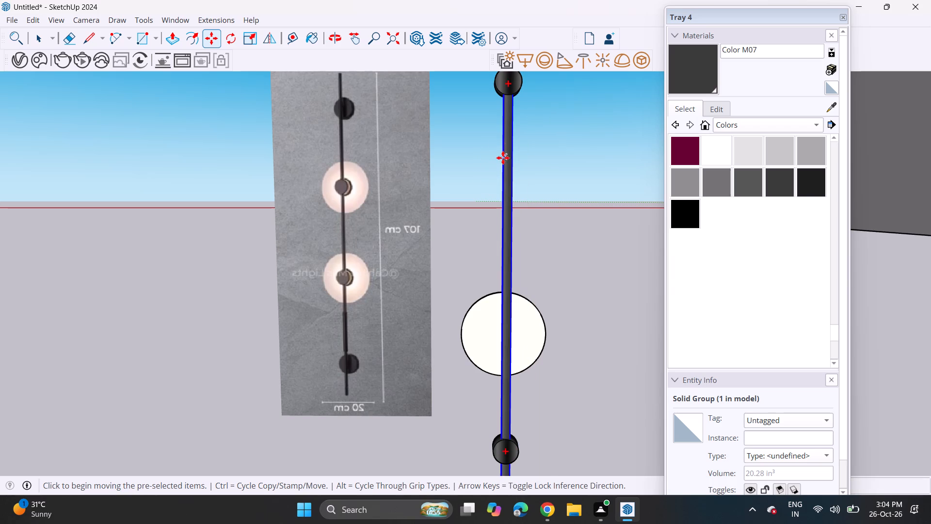
Select the lamp's vertical rod with its two round mounts and move them sideways toward the round disc's edge.
key(space)
ctrl+click(509, 89)
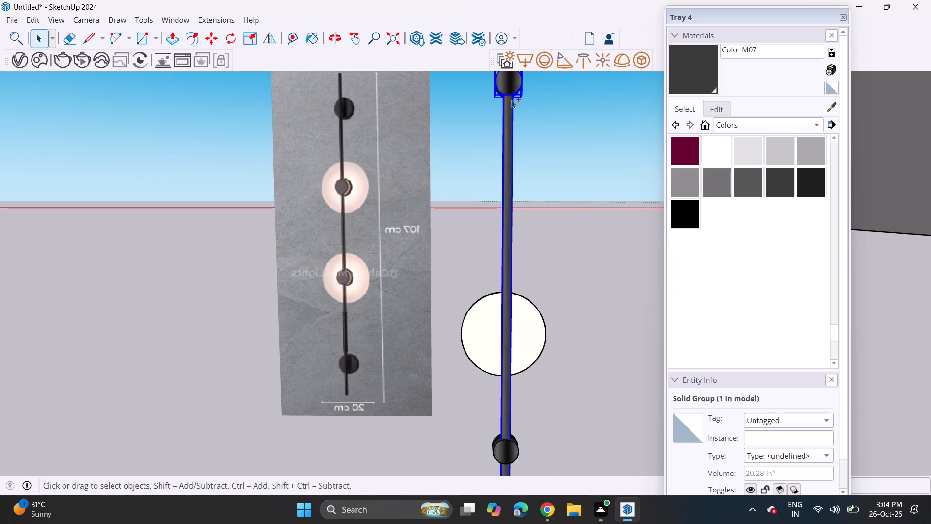
ctrl+click(511, 454)
scroll(510, 347, up, 1)
key(m)
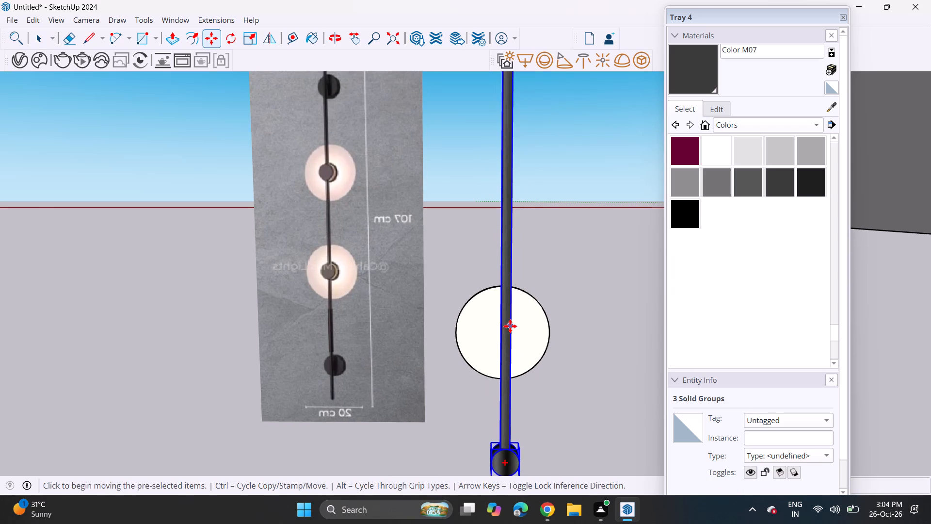
click(510, 326)
click(537, 324)
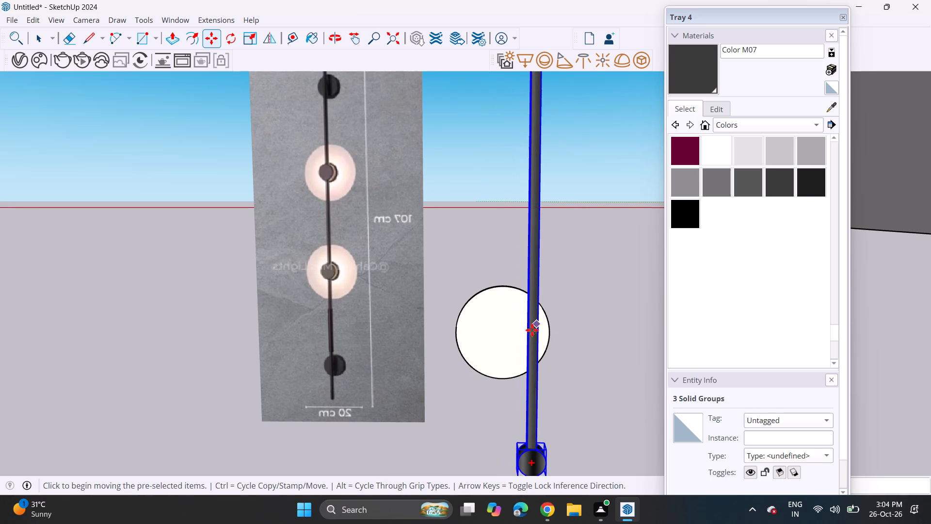
Copy the rod and its two mounts to the opposite side of the round disc, offset lower than the original.
click(534, 326)
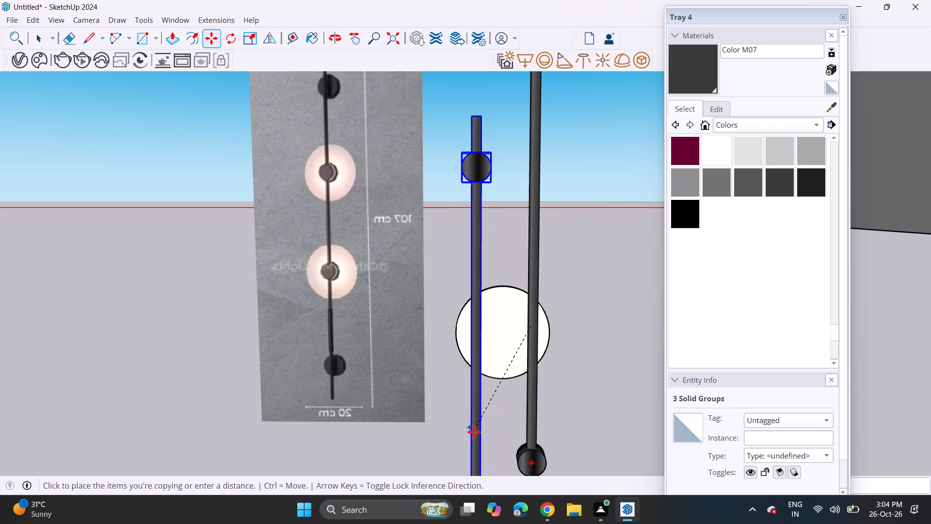
click(476, 436)
middle_drag(554, 344, 175, 361)
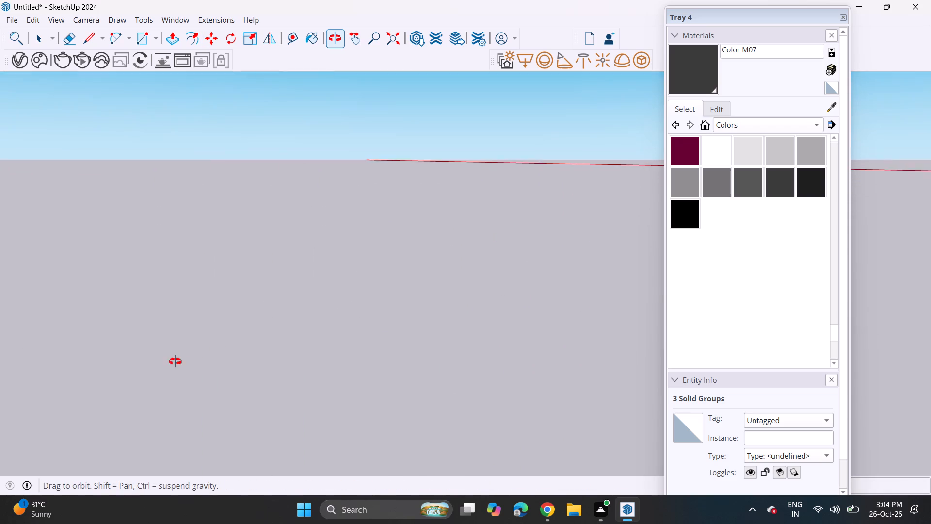
middle_drag(175, 361, 0, 324)
scroll(215, 248, up, 4)
scroll(134, 224, up, 10)
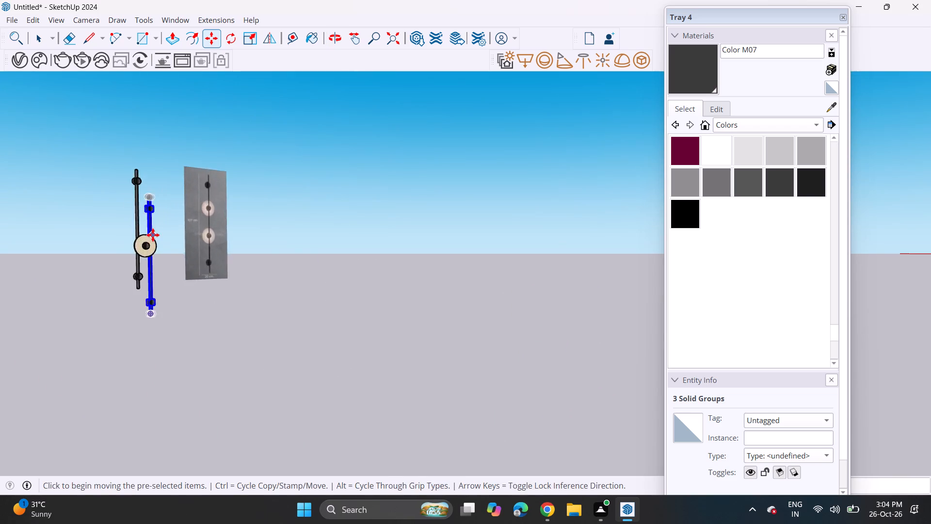
scroll(153, 235, up, 8)
key(space)
click(196, 277)
Convert the round light disc group into a component, keeping the default definition settings.
middle_drag(150, 297, 81, 293)
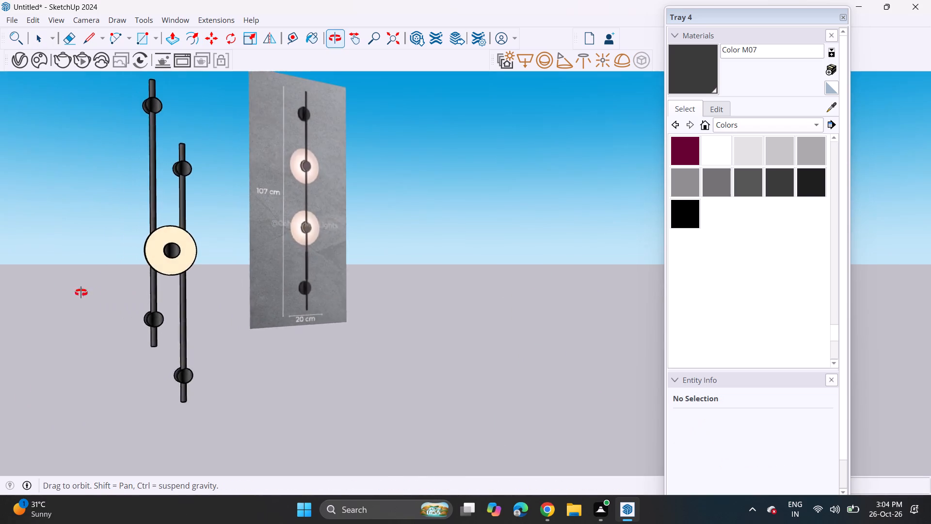
middle_drag(81, 293, 20, 288)
middle_drag(247, 286, 226, 295)
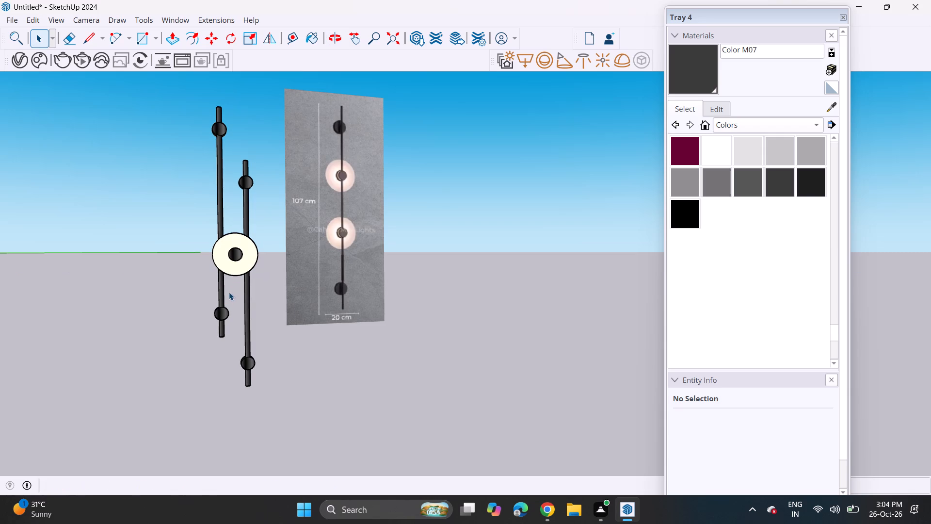
scroll(235, 282, up, 2)
scroll(235, 282, down, 6)
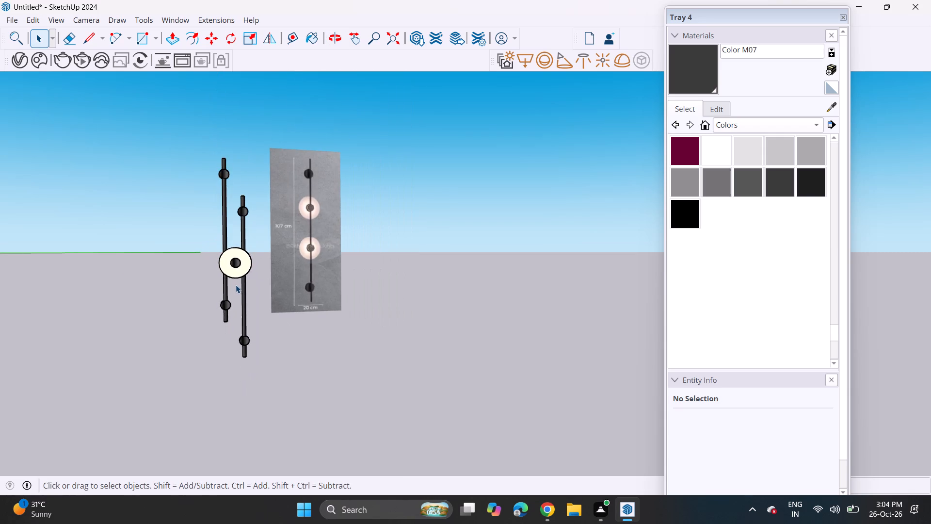
scroll(244, 259, up, 5)
click(242, 252)
right_click(242, 253)
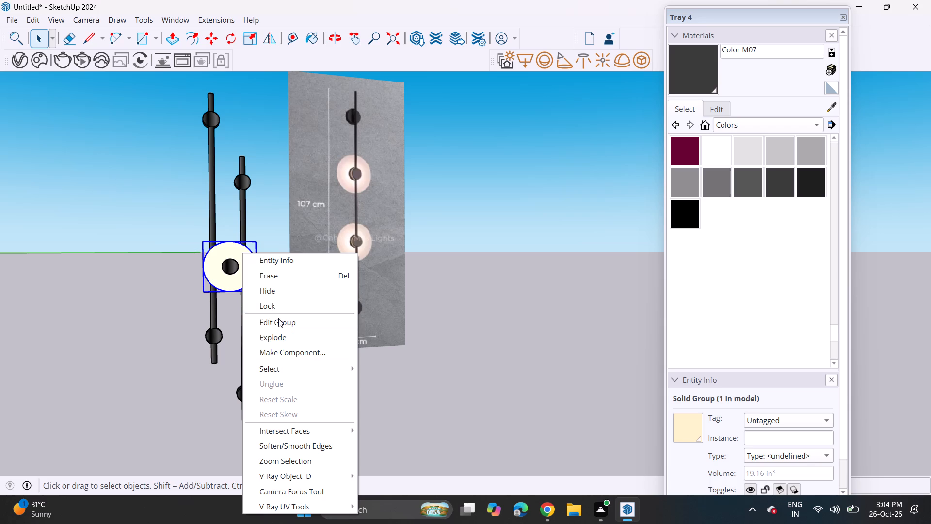
click(283, 345)
click(479, 406)
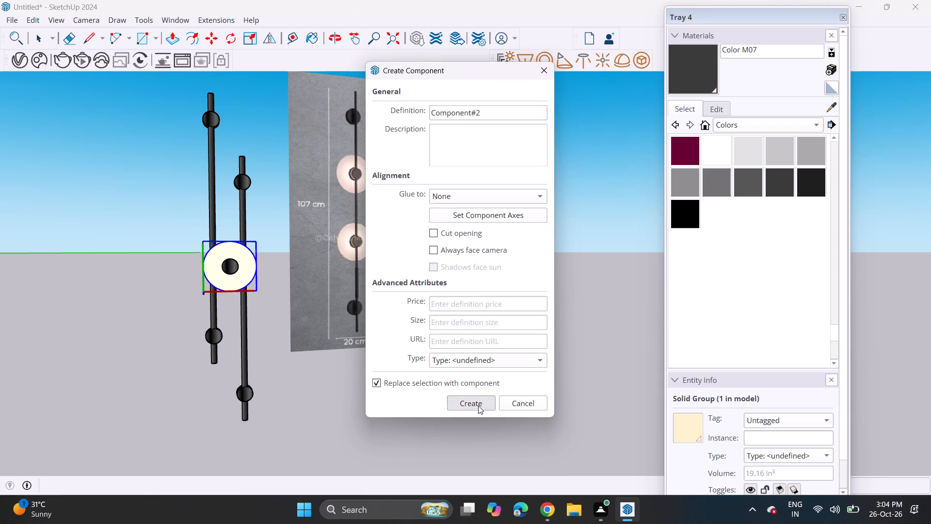
Paint the round light disc component with Color M07.
click(244, 266)
right_click(244, 266)
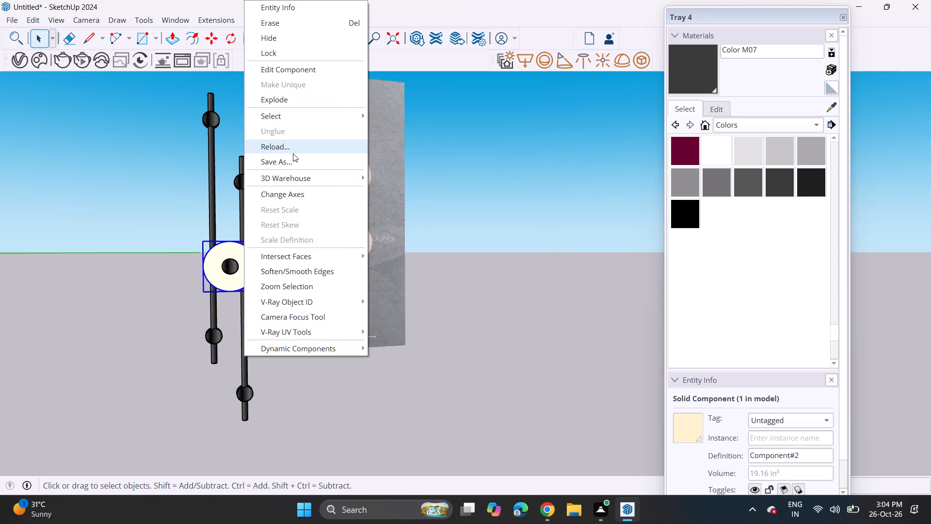
click(694, 60)
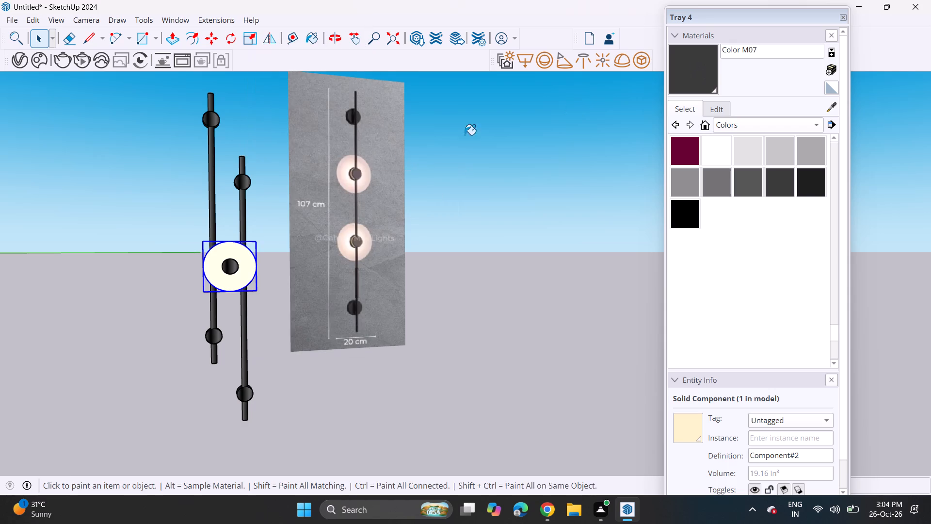
click(246, 249)
key(space)
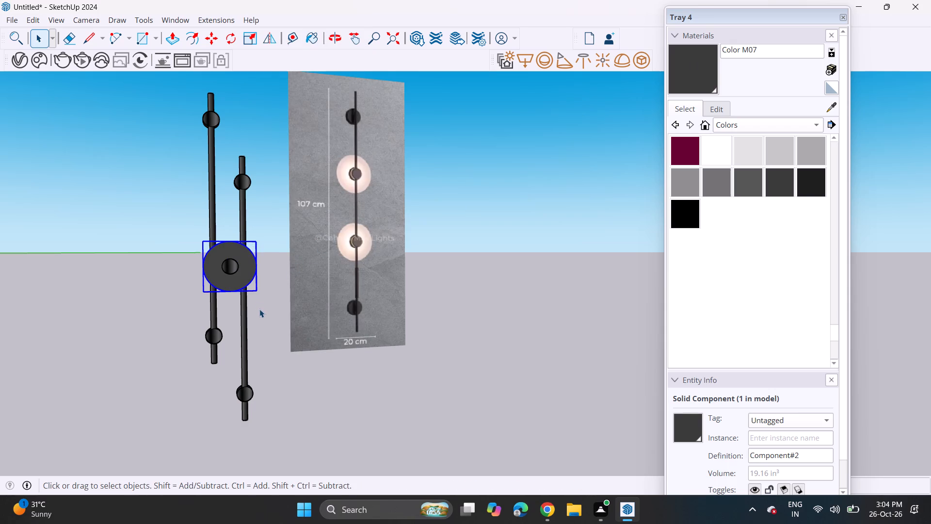
click(259, 309)
Select both rods, all the mounts and the disc, and combine them into a single wall lamp group.
drag(257, 116, 137, 404)
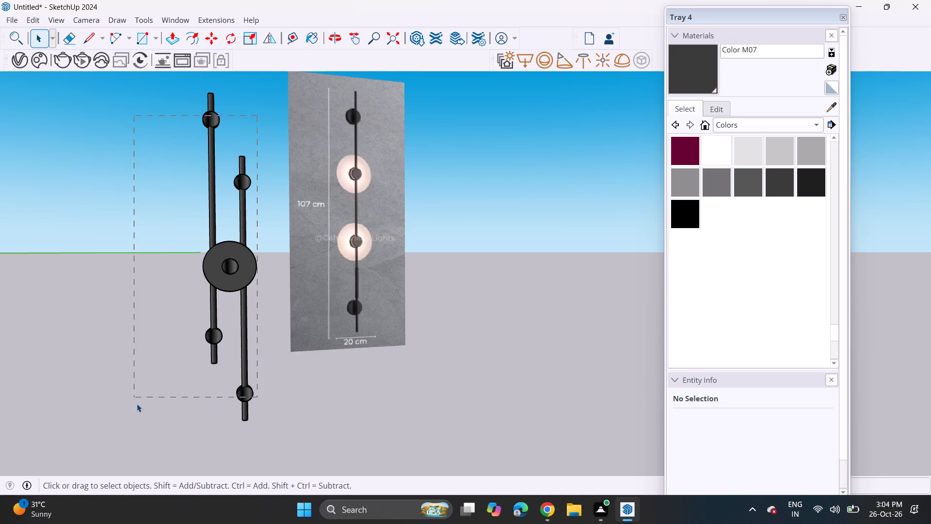
drag(137, 404, 137, 406)
scroll(238, 267, down, 3)
right_click(238, 273)
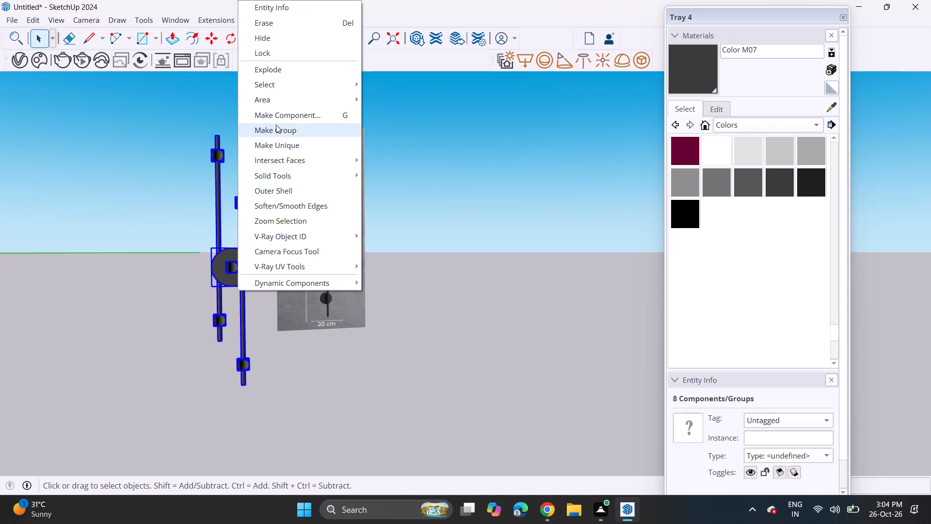
click(276, 126)
Move the wall lamp group from beside its reference picture into the room, near the foot of the narrow framed panel by the drawer unit.
scroll(268, 240, down, 3)
key(m)
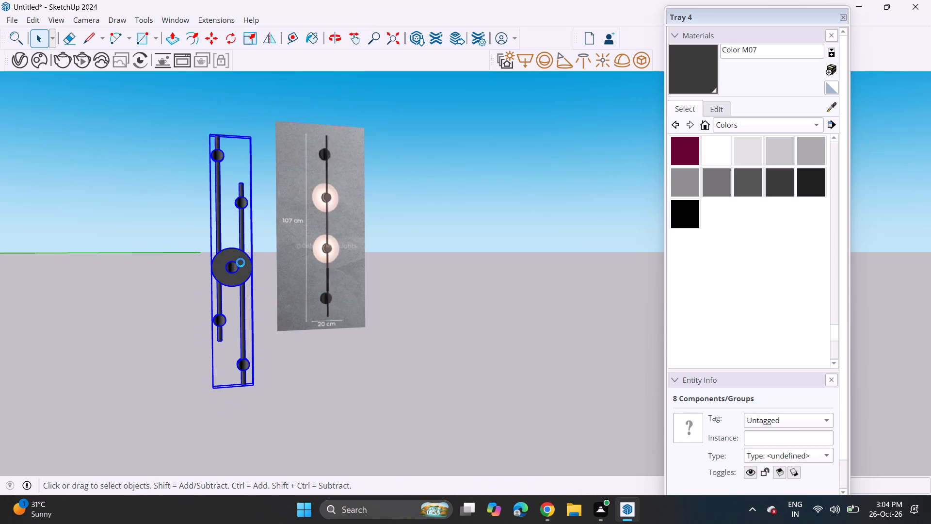
click(237, 265)
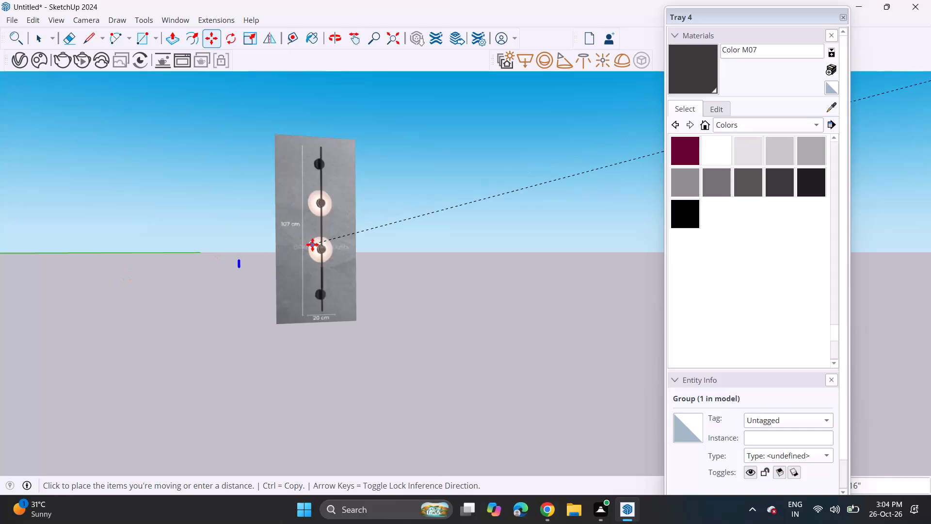
key(Escape)
scroll(240, 264, up, 3)
click(238, 265)
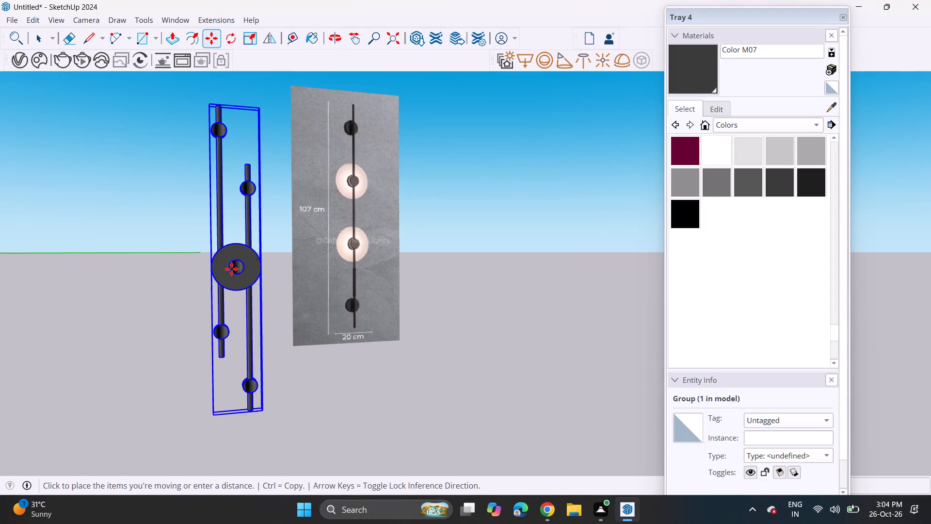
scroll(165, 270, down, 11)
shift+middle_drag(163, 287, 558, 250)
shift+scroll(546, 237, up, 1)
scroll(458, 229, down, 2)
scroll(457, 229, up, 1)
scroll(456, 231, down, 3)
scroll(453, 236, up, 2)
scroll(416, 250, down, 3)
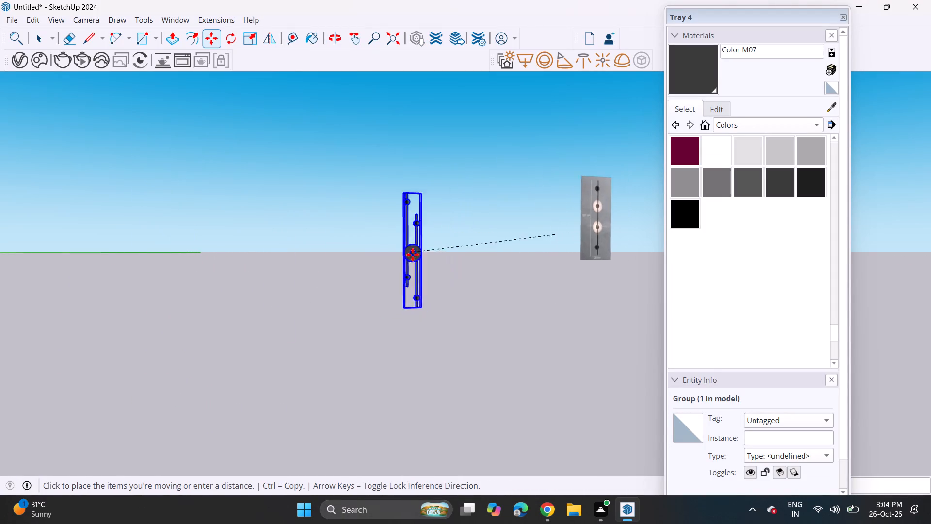
scroll(413, 255, down, 4)
scroll(407, 257, up, 1)
scroll(389, 257, down, 8)
scroll(386, 263, up, 2)
scroll(376, 263, down, 1)
scroll(376, 263, up, 1)
scroll(376, 264, down, 4)
scroll(333, 267, down, 5)
shift+middle_drag(318, 270, 458, 325)
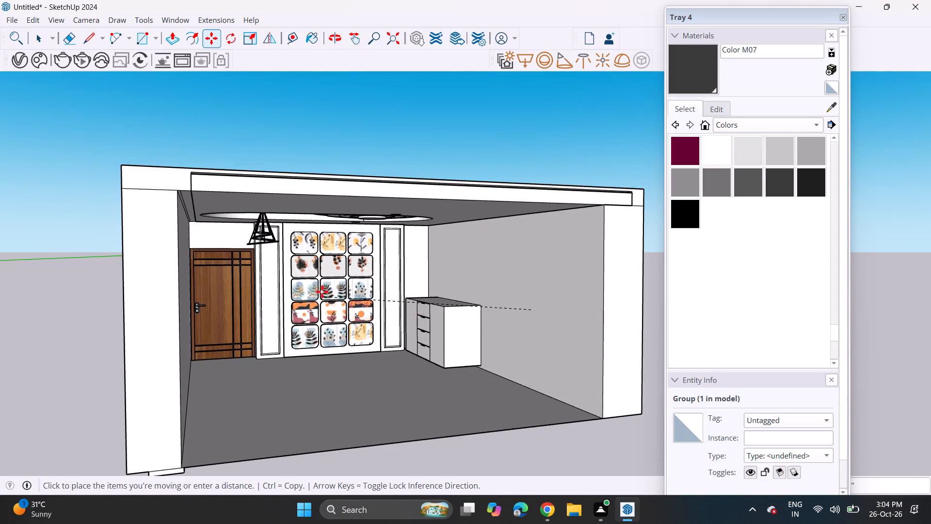
scroll(310, 283, up, 3)
scroll(307, 283, down, 1)
scroll(307, 282, up, 9)
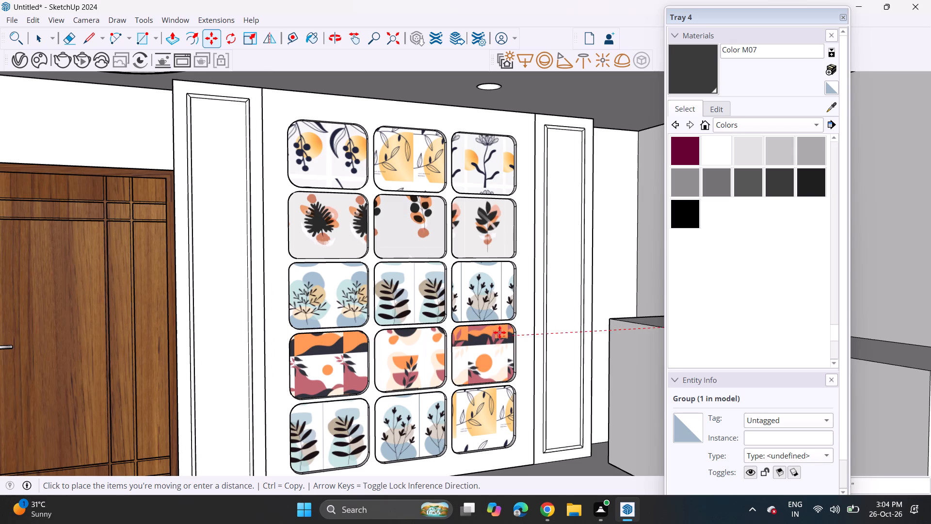
scroll(440, 340, down, 3)
click(528, 460)
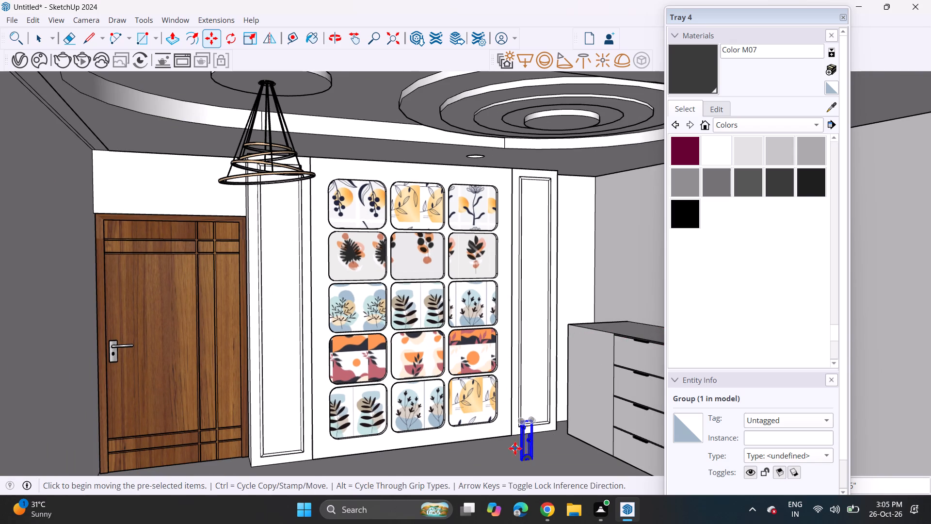
Move the wall lamp across and up to mid-height at the narrow framed panel beside the door.
middle_drag(519, 448, 549, 443)
scroll(537, 451, up, 6)
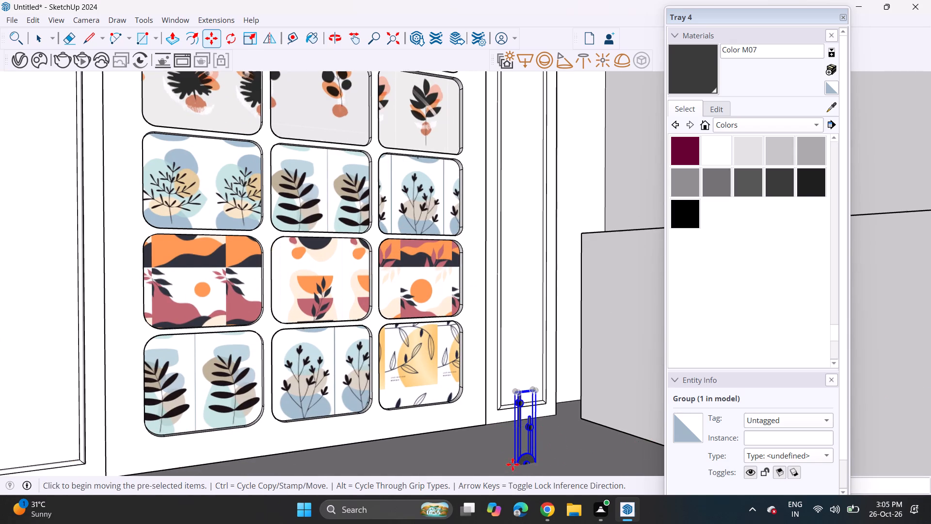
click(514, 464)
middle_drag(133, 253, 338, 341)
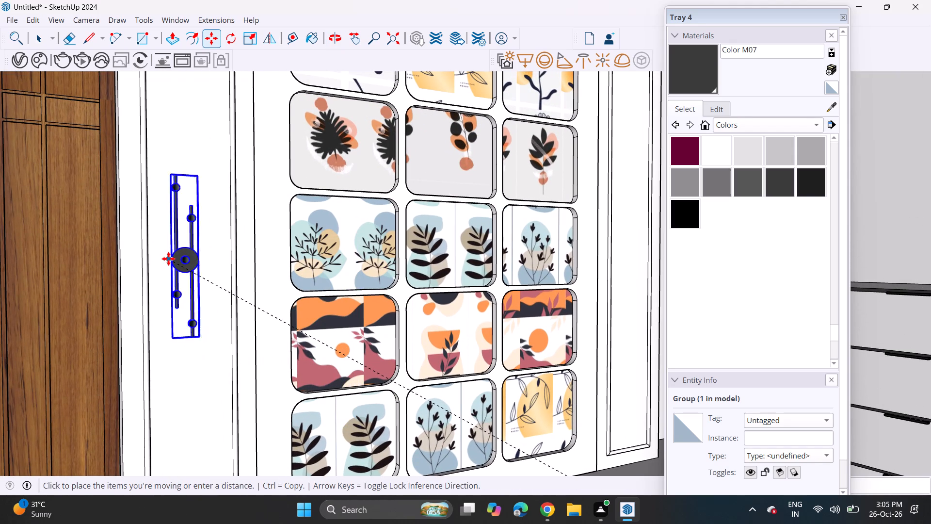
click(168, 259)
Shift the wall lamp sideways away from the door, toward the artwork tiles.
middle_drag(223, 259, 112, 285)
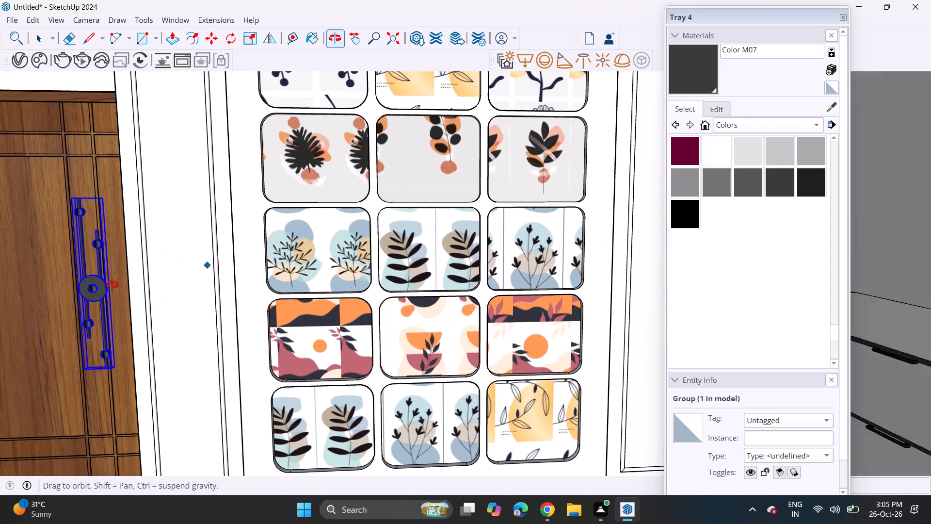
middle_drag(112, 285, 80, 292)
scroll(106, 287, up, 7)
click(99, 291)
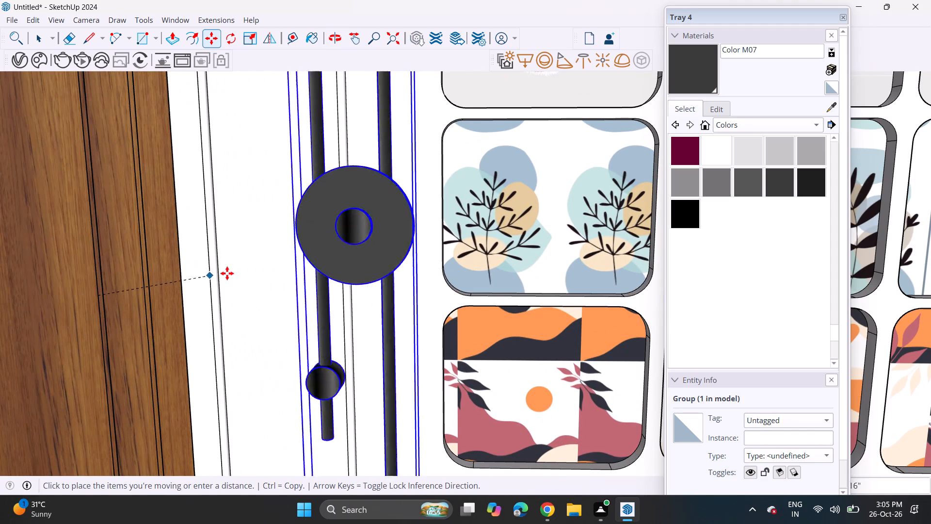
click(224, 268)
Move the floating wall lamp closer to the wall with the artwork tiles and the narrow framed panel beside the door.
middle_drag(326, 255, 536, 259)
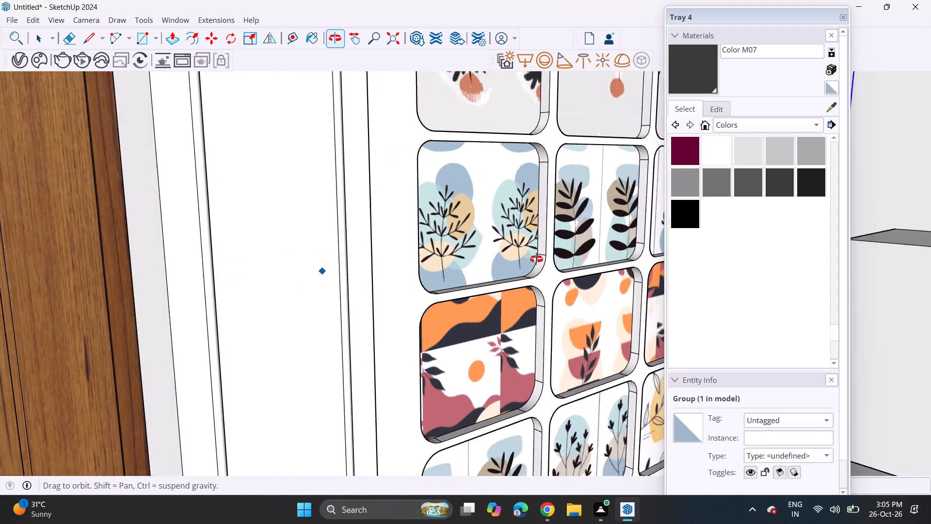
middle_drag(536, 259, 559, 257)
scroll(557, 233, up, 1)
scroll(557, 233, down, 7)
scroll(529, 258, up, 1)
middle_drag(528, 258, 390, 251)
scroll(390, 251, up, 1)
middle_drag(463, 257, 69, 289)
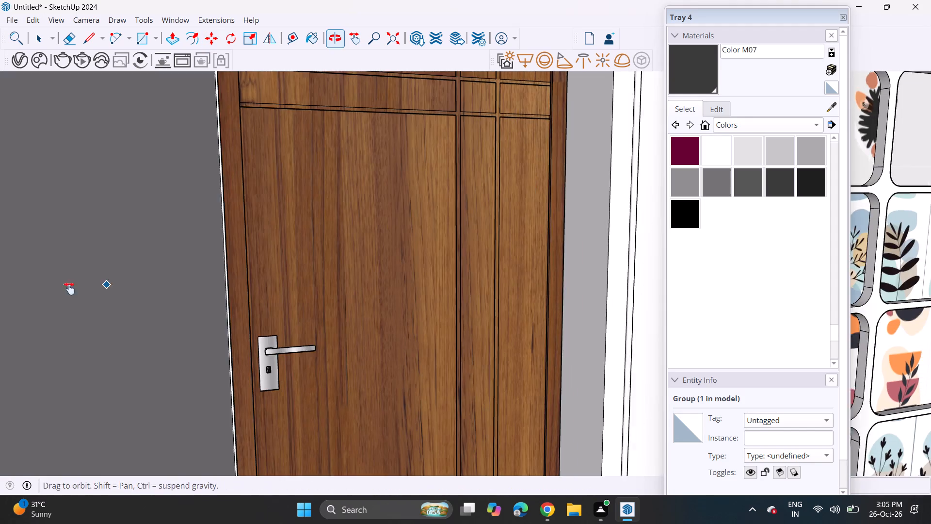
middle_drag(69, 289, 50, 289)
middle_drag(254, 261, 0, 307)
middle_drag(371, 258, 144, 255)
shift+scroll(143, 255, up, 1)
scroll(143, 255, down, 2)
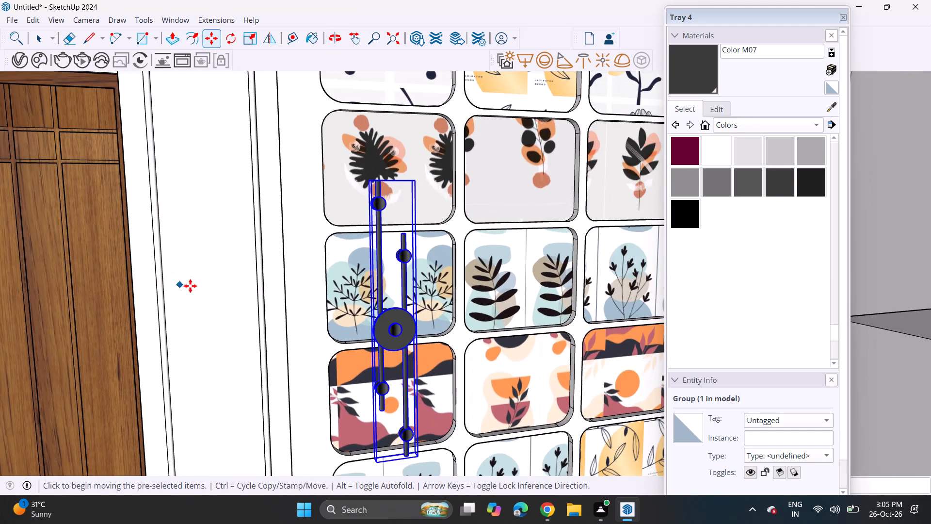
middle_drag(200, 290, 351, 291)
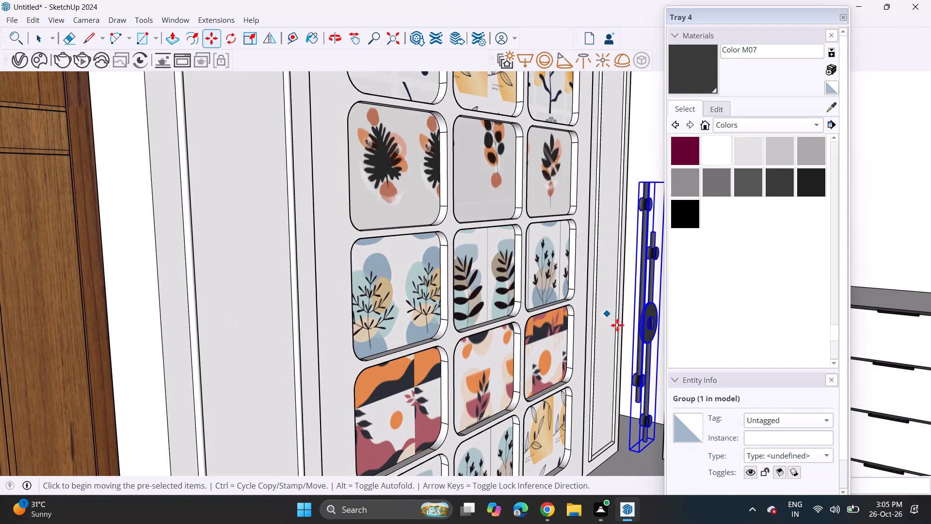
click(633, 329)
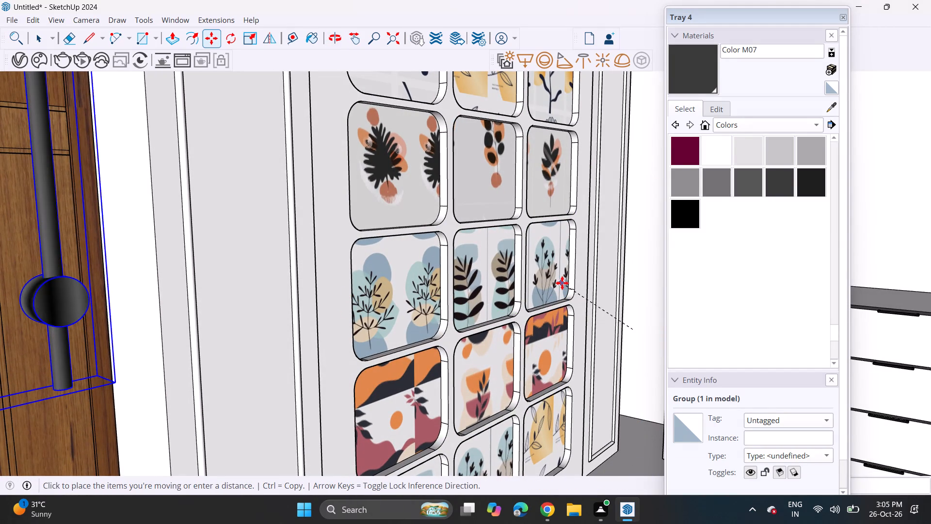
key(Escape)
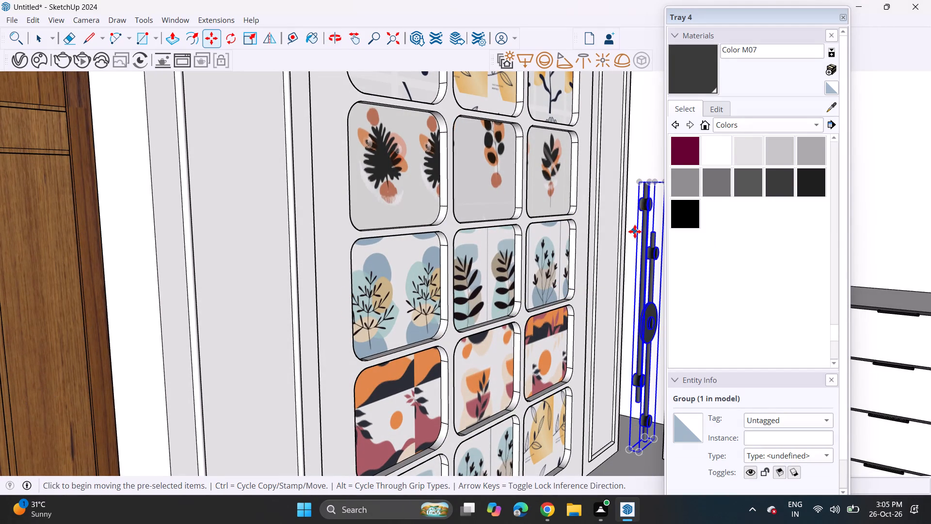
click(635, 231)
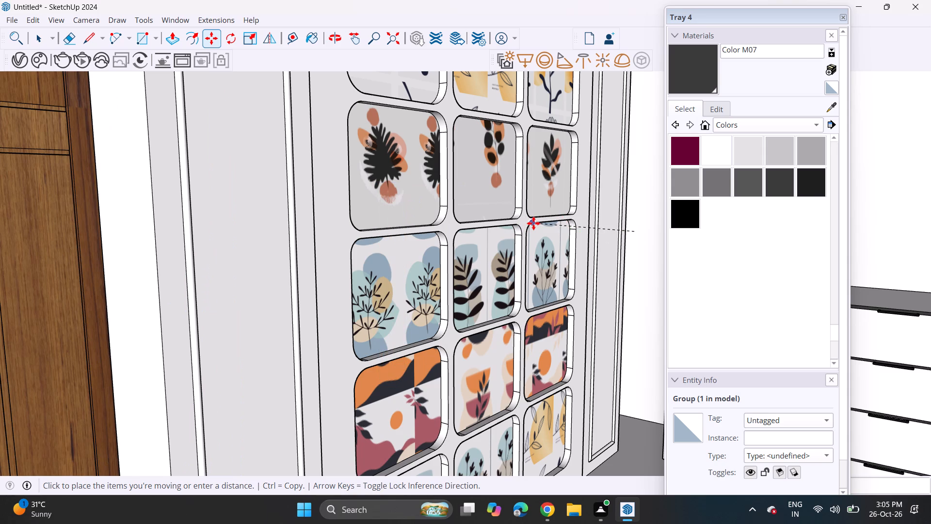
click(532, 223)
scroll(278, 299, up, 1)
middle_drag(282, 300, 333, 304)
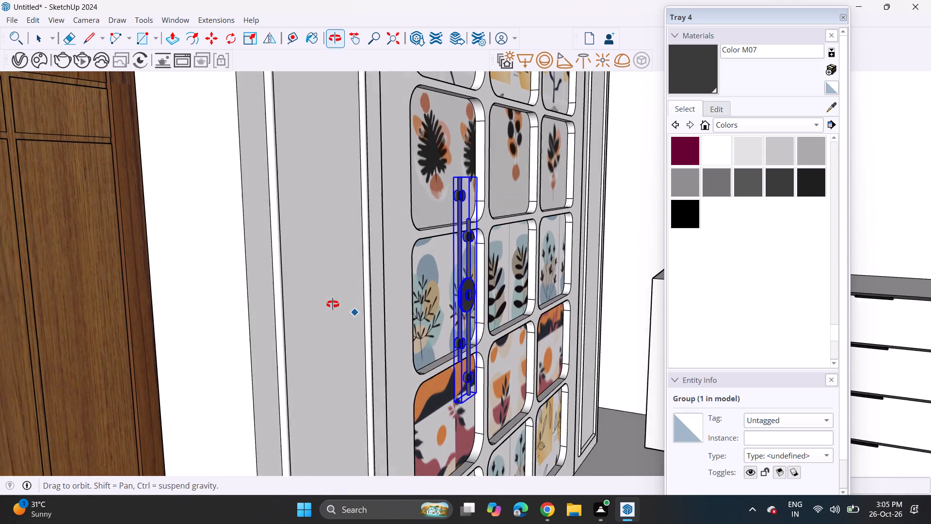
Move the wall lamp across from the artwork tiles onto the face of the narrow framed panel beside the door.
middle_drag(333, 304, 335, 305)
scroll(439, 346, up, 1)
click(458, 411)
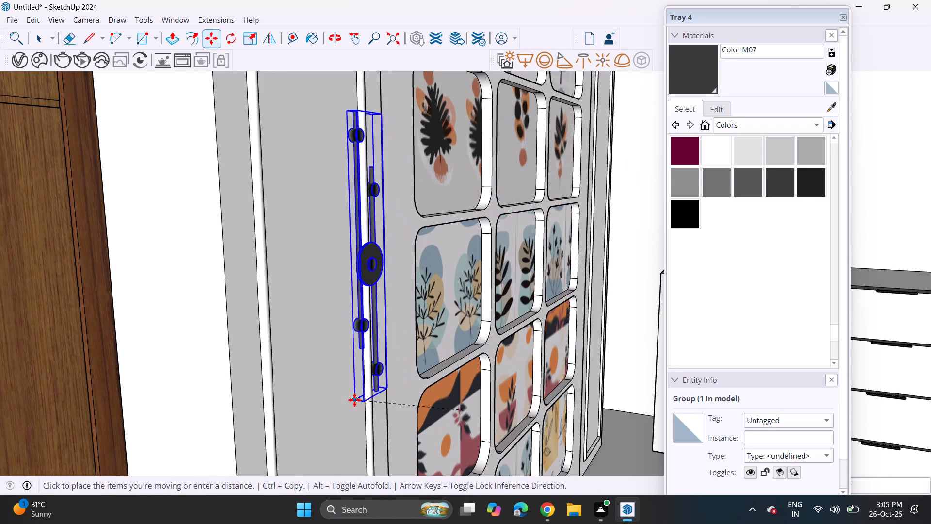
click(309, 403)
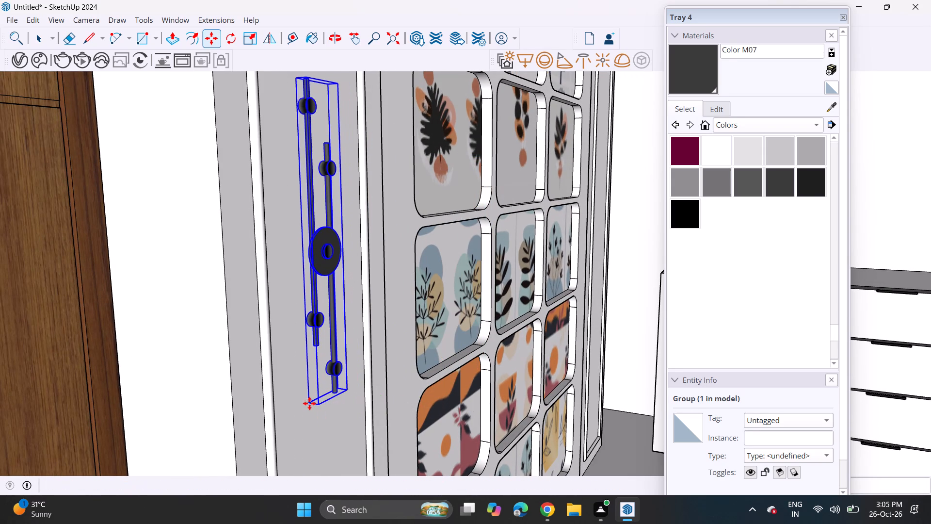
Lower the wall lamp slightly on the framed panel beside the door.
middle_drag(341, 380, 42, 332)
scroll(326, 352, down, 13)
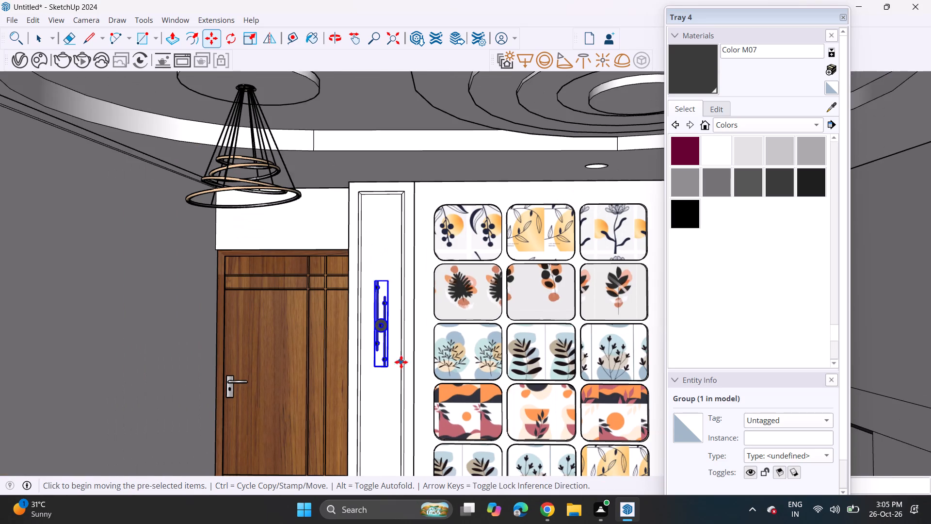
middle_drag(398, 361, 272, 353)
scroll(253, 360, up, 4)
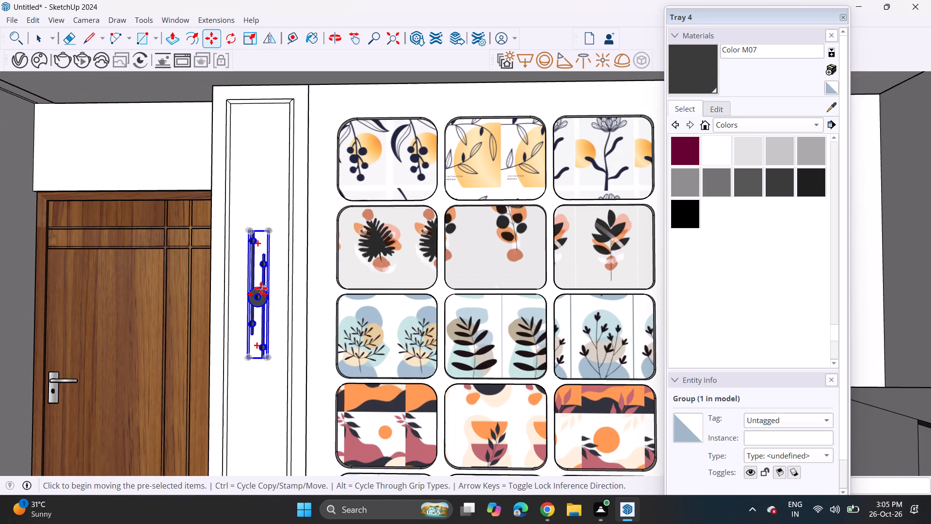
click(261, 288)
click(266, 326)
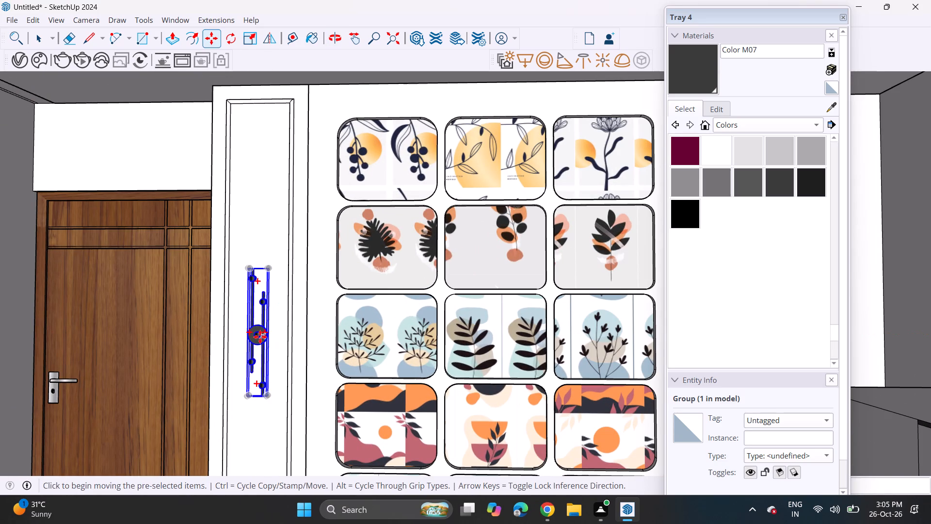
click(260, 337)
key(Escape)
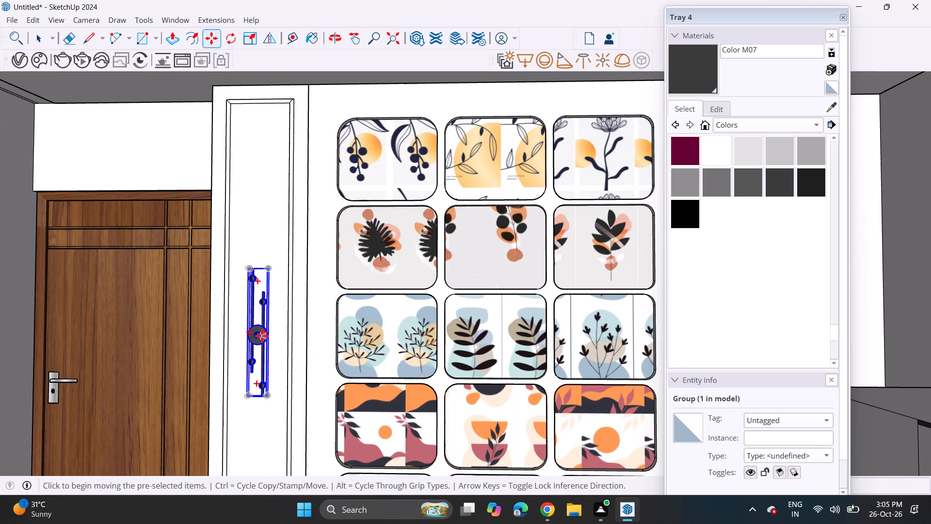
Copy the wall lamp across to the matching framed panel beside the drawer unit, at about the same height.
click(261, 336)
shift+middle_drag(360, 338, 184, 334)
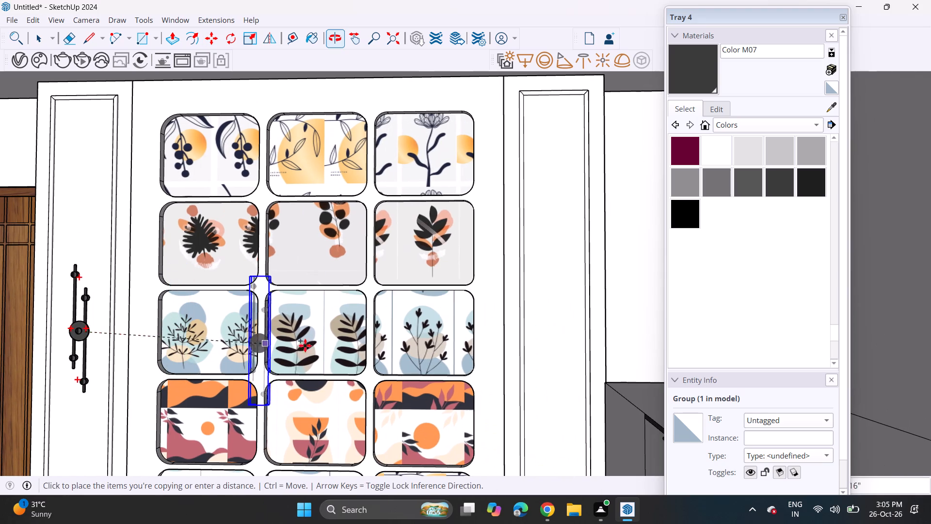
click(564, 341)
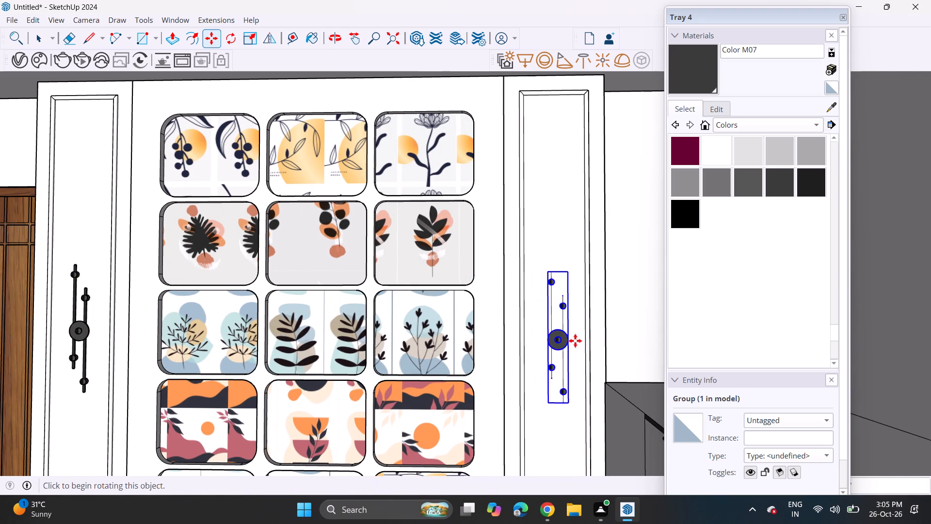
Move the copied lamp forward out of the framed panel so its rods and discs stand in front of the surface.
middle_drag(543, 383, 657, 407)
scroll(566, 400, up, 3)
scroll(551, 398, down, 1)
scroll(549, 397, up, 2)
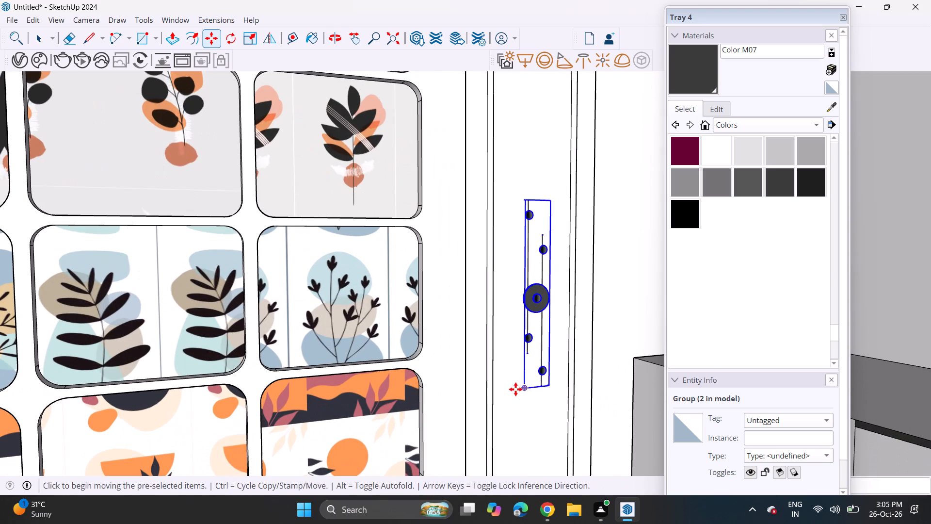
click(513, 388)
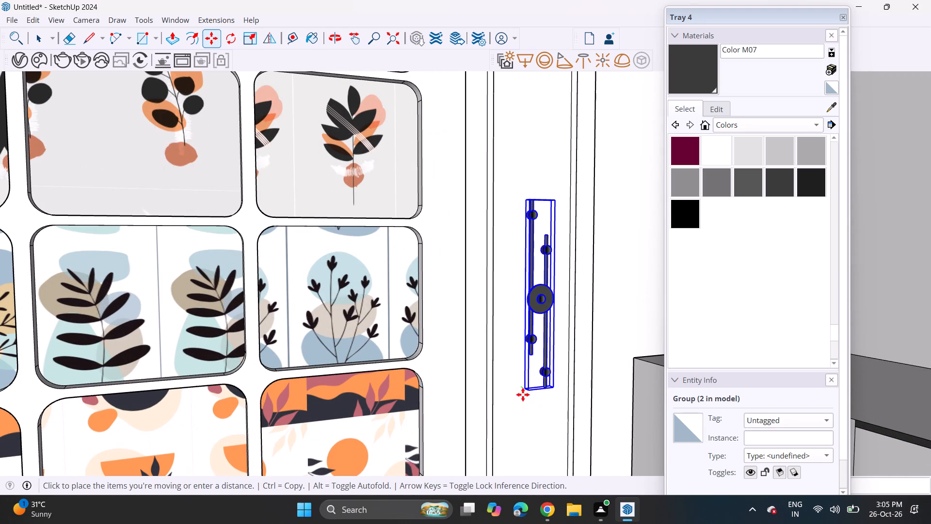
click(523, 394)
Shift the copied lamp sideways toward the artwork tiles to centre it on its framed panel, and deselect it.
scroll(566, 347, up, 1)
middle_drag(543, 347, 483, 346)
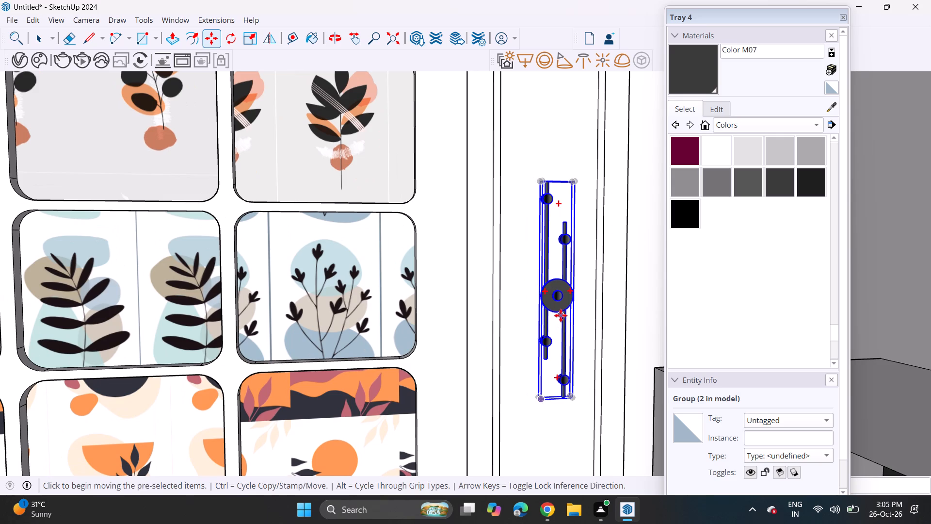
click(561, 315)
click(551, 316)
key(space)
click(642, 293)
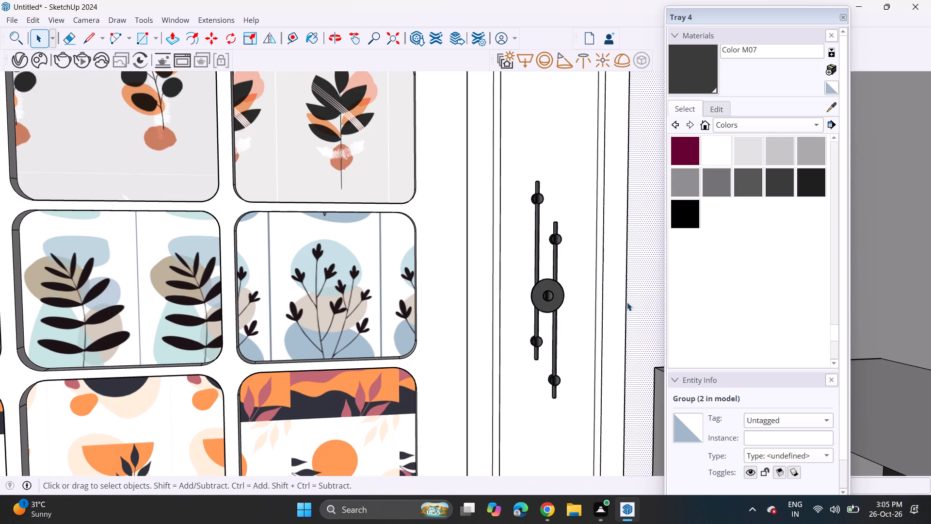
Examine both wall lamps and the artwork wall from farther back in the room.
scroll(474, 321, down, 4)
scroll(469, 327, up, 1)
scroll(469, 329, down, 1)
scroll(469, 332, up, 1)
scroll(470, 334, down, 1)
middle_drag(467, 374, 435, 374)
scroll(428, 354, down, 5)
scroll(450, 390, down, 3)
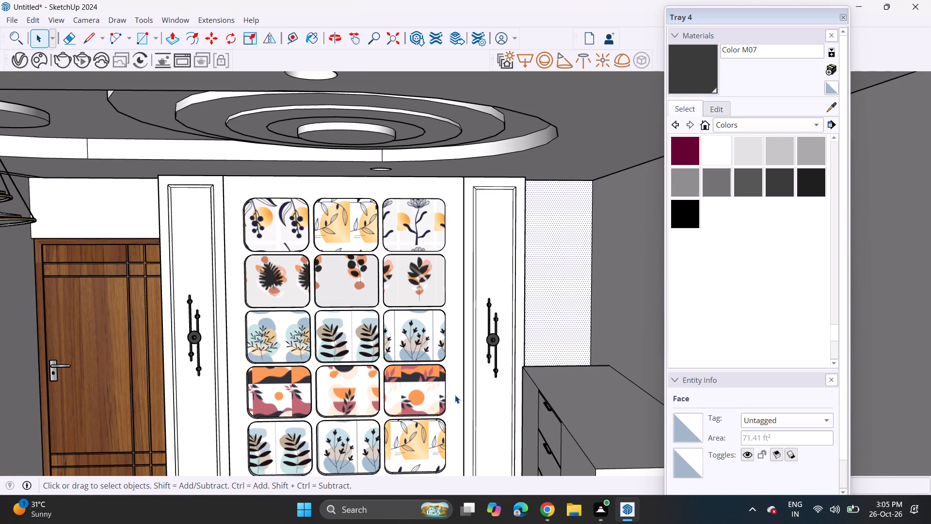
scroll(458, 392, down, 3)
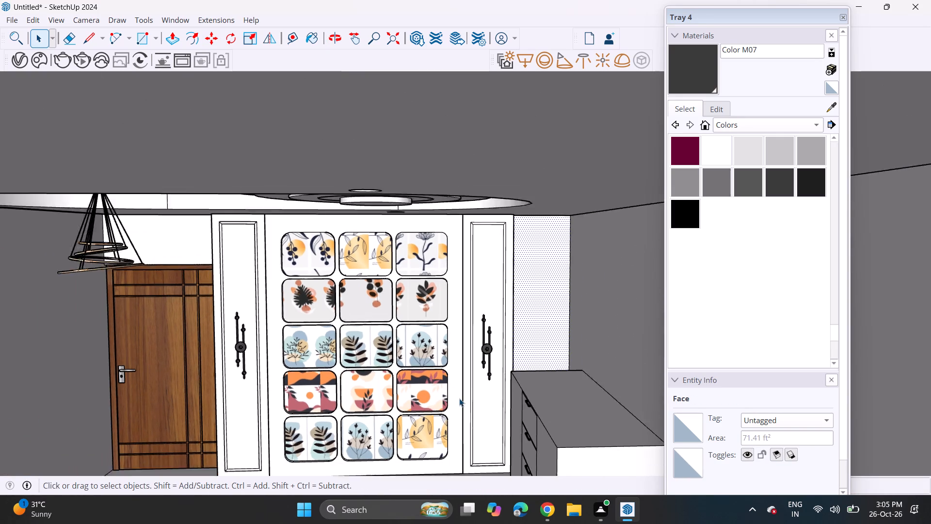
shift+middle_drag(463, 402, 465, 343)
middle_drag(471, 373, 460, 363)
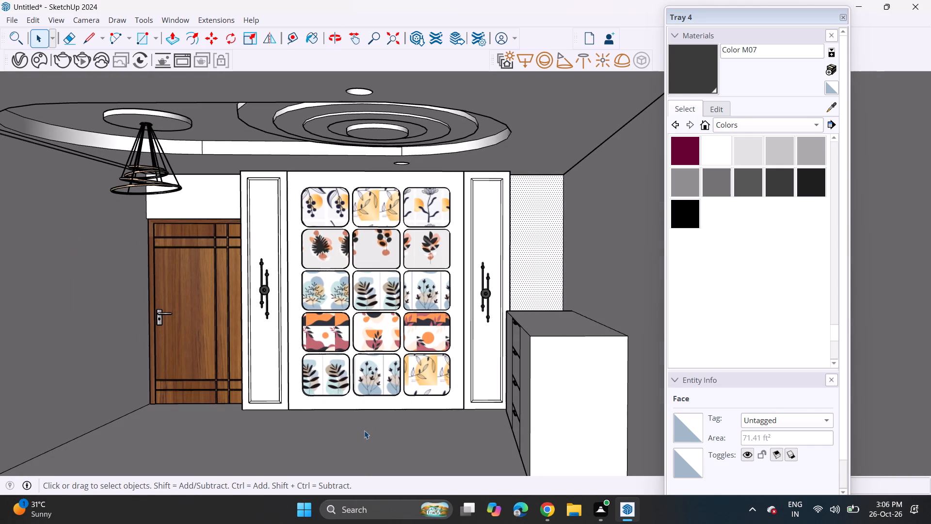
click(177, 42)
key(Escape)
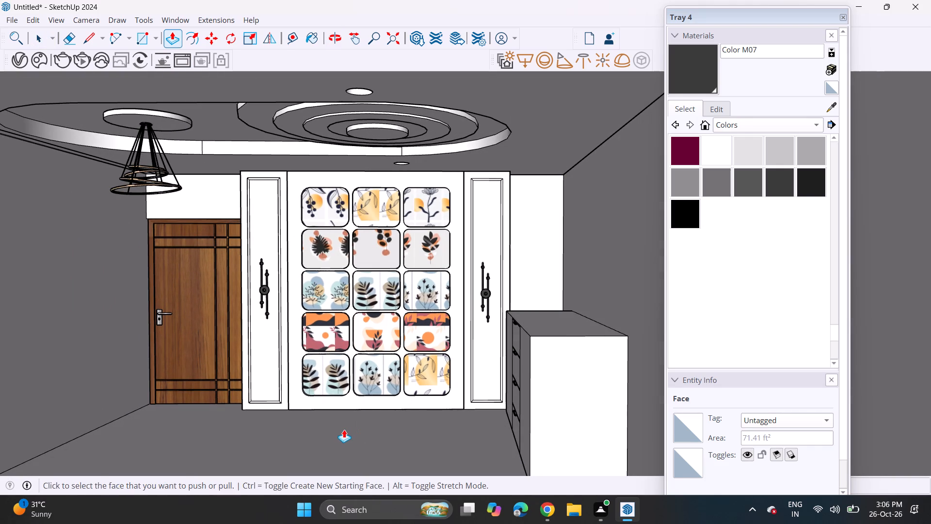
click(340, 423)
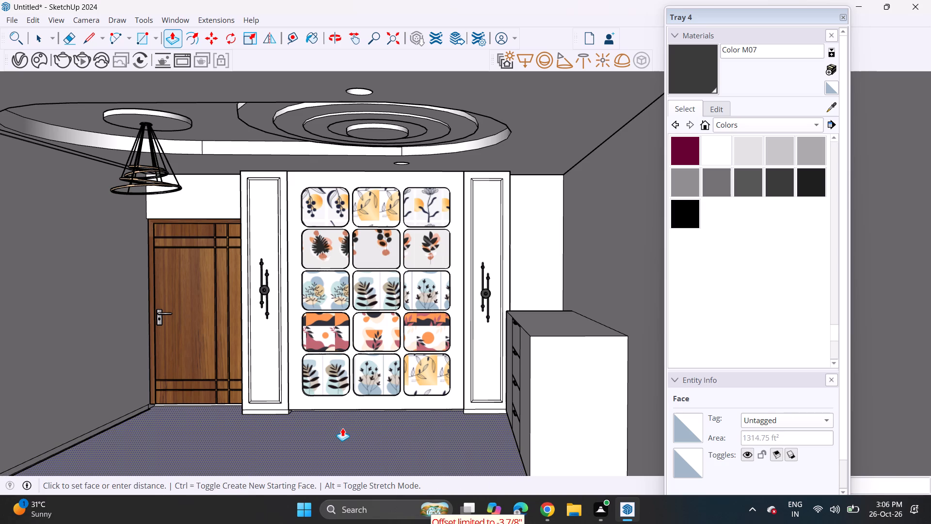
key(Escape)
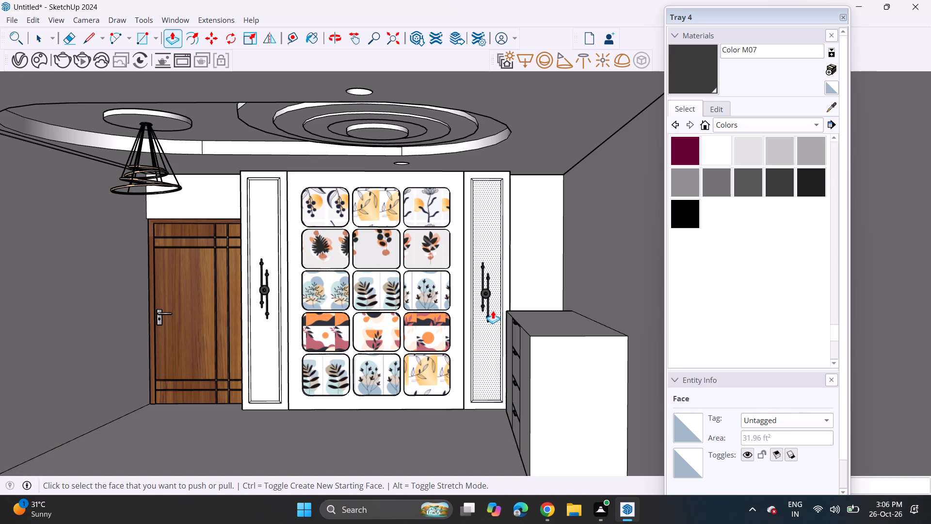
Draw a narrow rectangle on the side wall behind the drawer unit, running just below the ceiling for the wall's full length.
scroll(582, 159, up, 4)
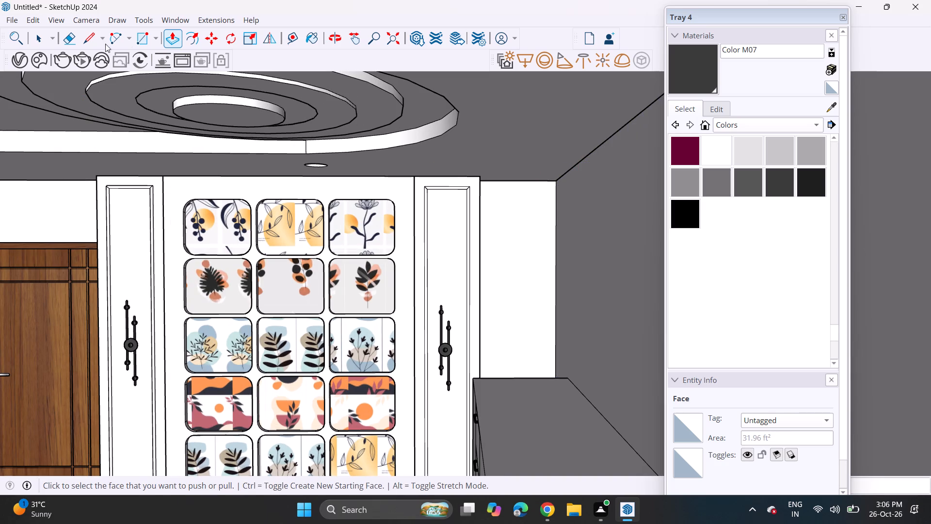
click(136, 34)
click(555, 182)
scroll(594, 178, down, 1)
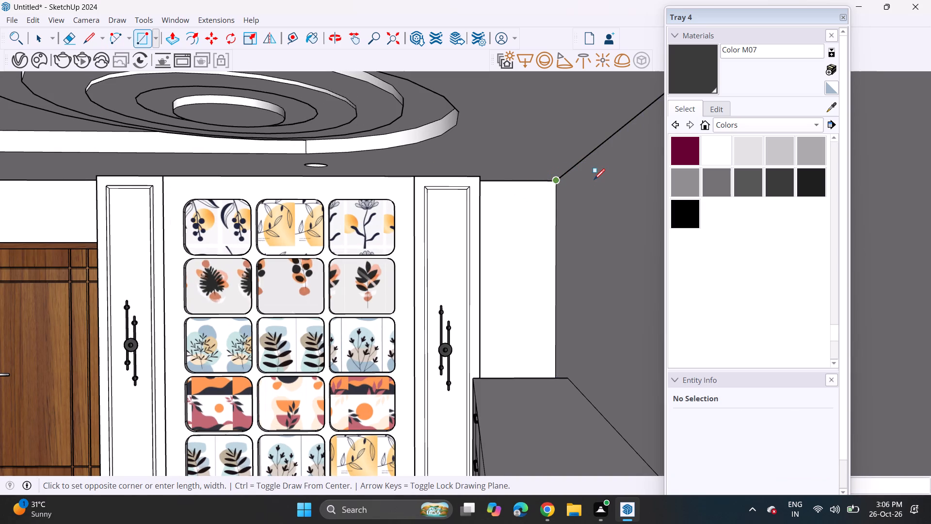
scroll(594, 180, down, 3)
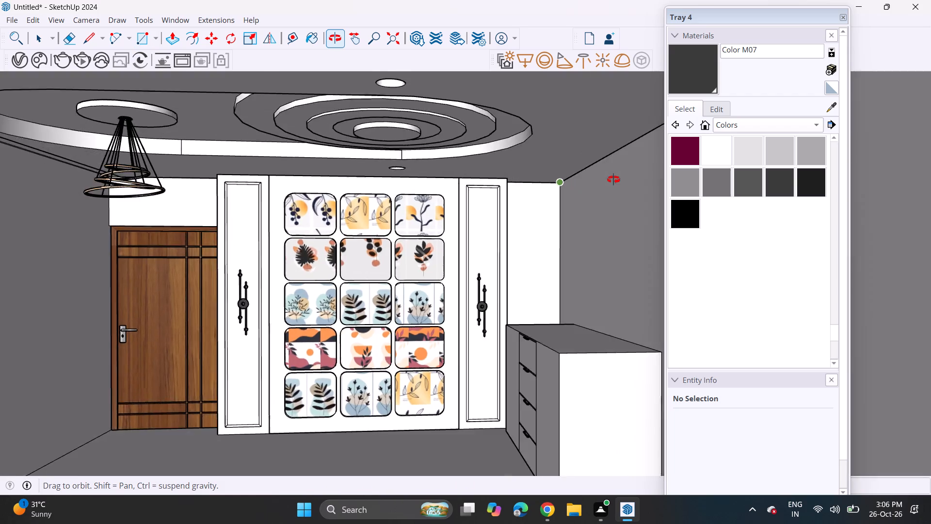
scroll(614, 180, up, 1)
scroll(613, 157, down, 6)
shift+middle_drag(569, 181, 487, 215)
shift+middle_drag(613, 166, 566, 202)
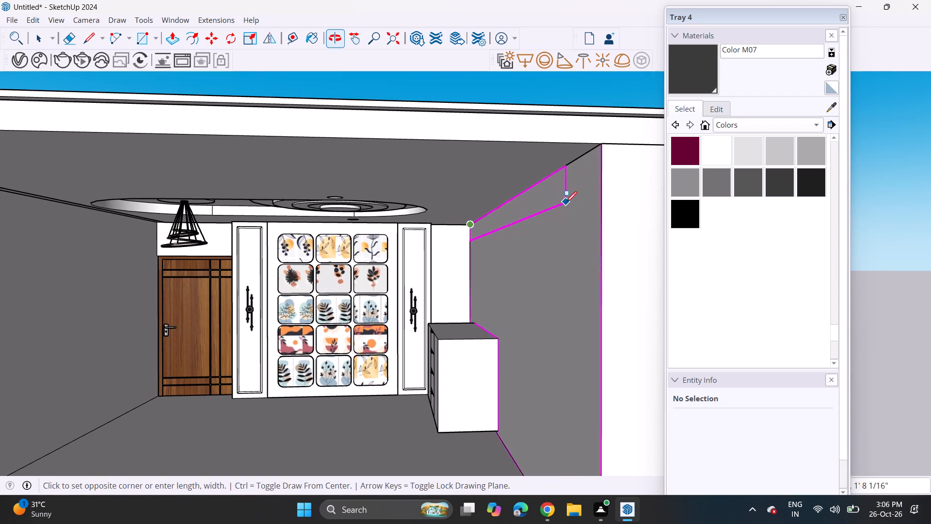
click(603, 161)
Draw a small outward-bulging arc across the end wall's upper corner, from the strip's lower edge to the ceiling edge.
scroll(486, 224, up, 7)
scroll(456, 232, down, 1)
scroll(456, 232, up, 4)
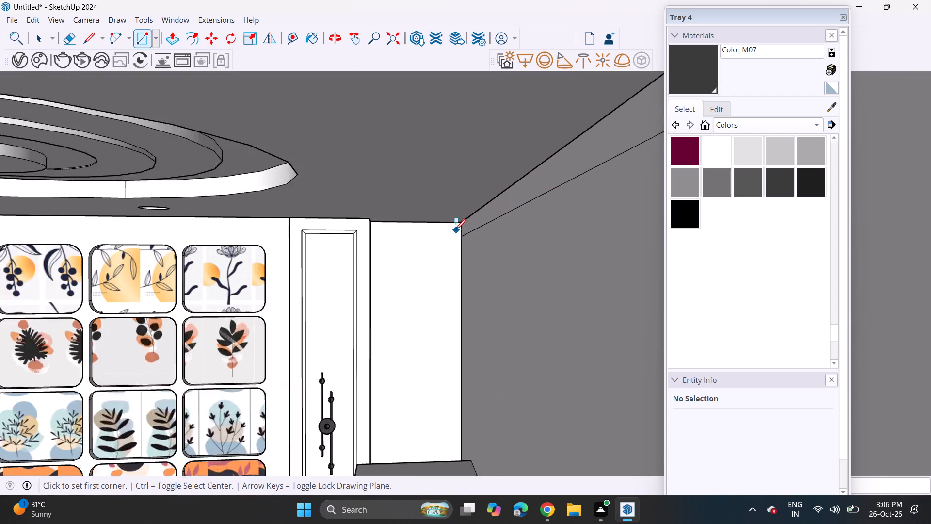
click(113, 37)
scroll(480, 232, up, 6)
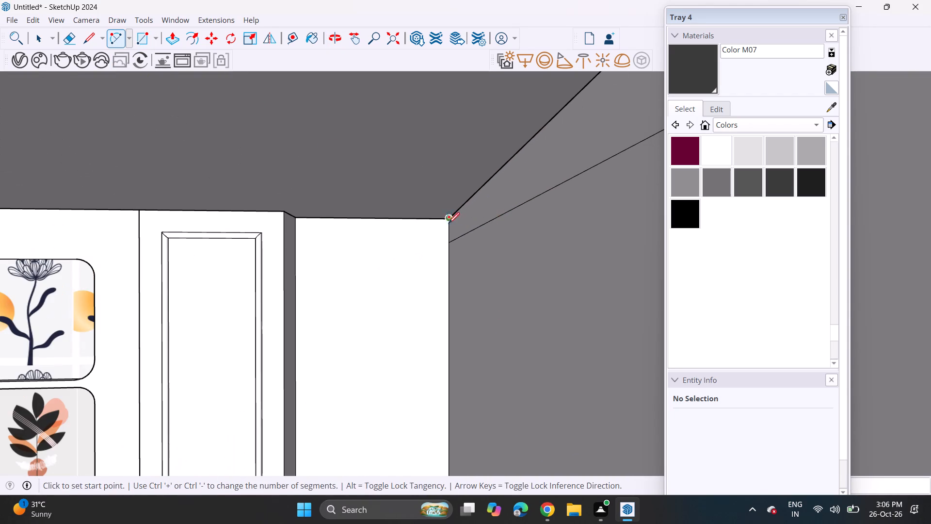
click(447, 239)
click(424, 219)
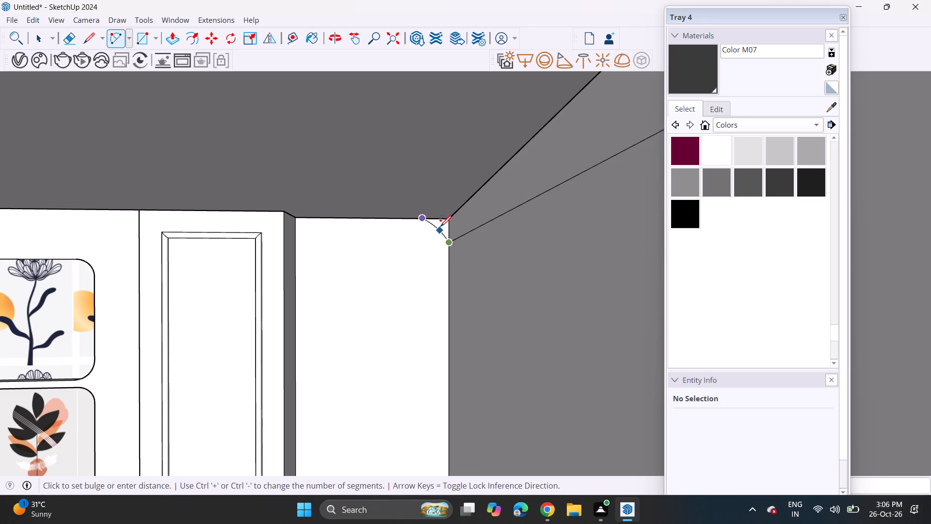
click(440, 227)
Extrude the small arc-edged corner profile along the side wall beneath the ceiling to form a cornice.
click(176, 46)
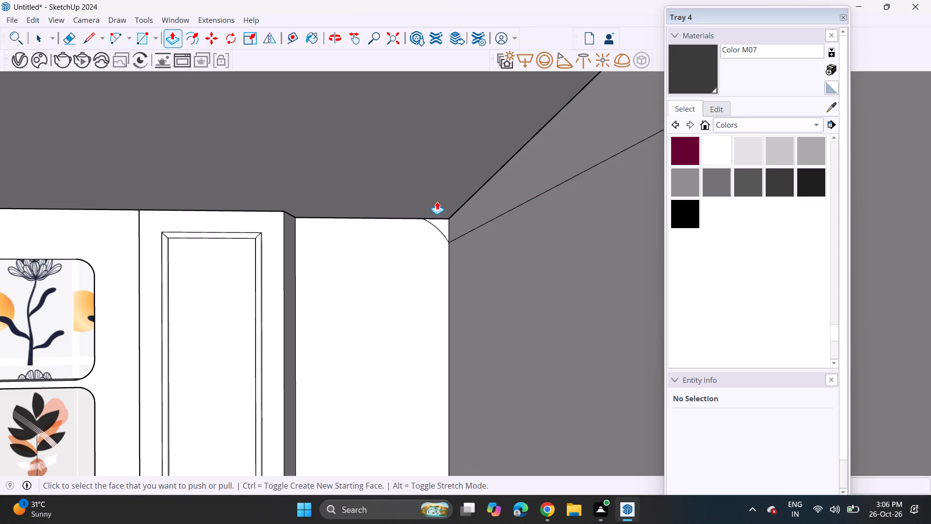
click(443, 224)
scroll(477, 179, down, 6)
scroll(478, 186, up, 3)
scroll(479, 187, down, 4)
scroll(482, 189, up, 1)
scroll(483, 189, down, 5)
scroll(489, 191, up, 1)
scroll(490, 191, down, 6)
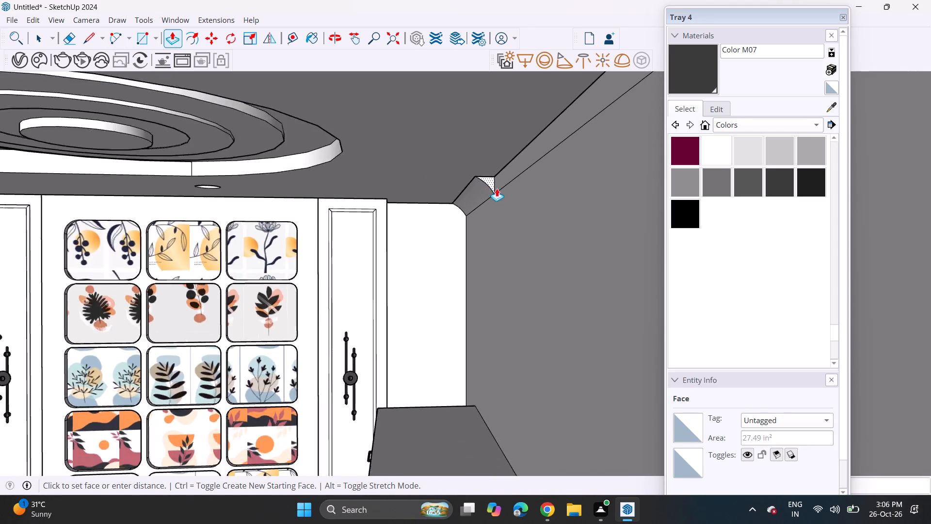
scroll(497, 188, down, 2)
scroll(499, 189, up, 1)
scroll(499, 186, down, 6)
click(602, 103)
Examine the new cornice together with the door, lamp panels and ceiling from across the room.
middle_drag(467, 214, 442, 219)
scroll(459, 216, up, 1)
middle_drag(421, 241, 524, 217)
scroll(524, 217, up, 4)
middle_drag(521, 214, 493, 217)
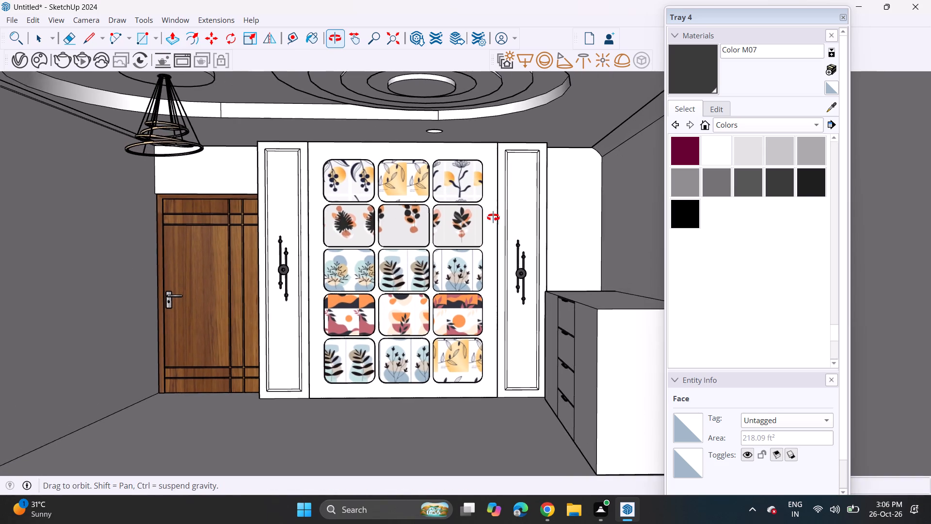
middle_drag(493, 217, 493, 211)
scroll(493, 211, up, 1)
scroll(493, 208, down, 2)
shift+middle_drag(494, 222, 497, 200)
scroll(491, 205, down, 2)
shift+middle_drag(494, 212, 462, 259)
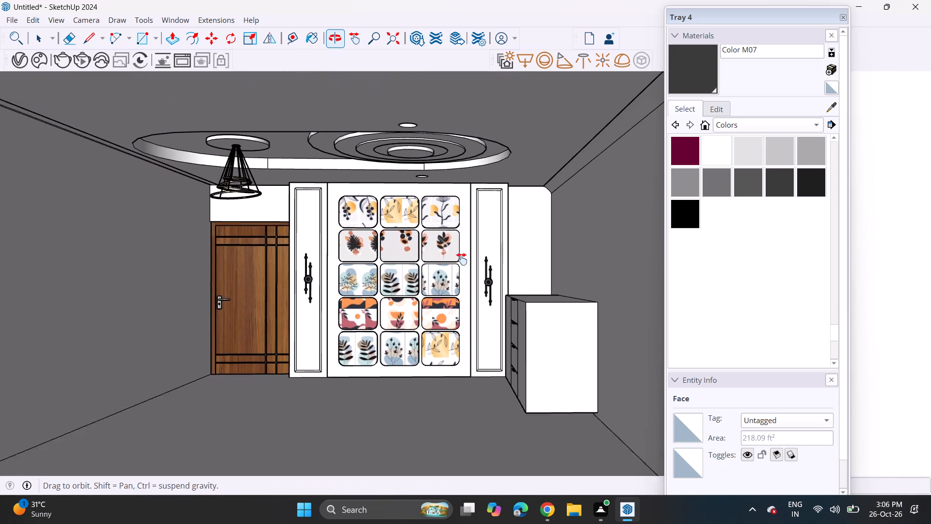
shift+middle_drag(462, 259, 466, 256)
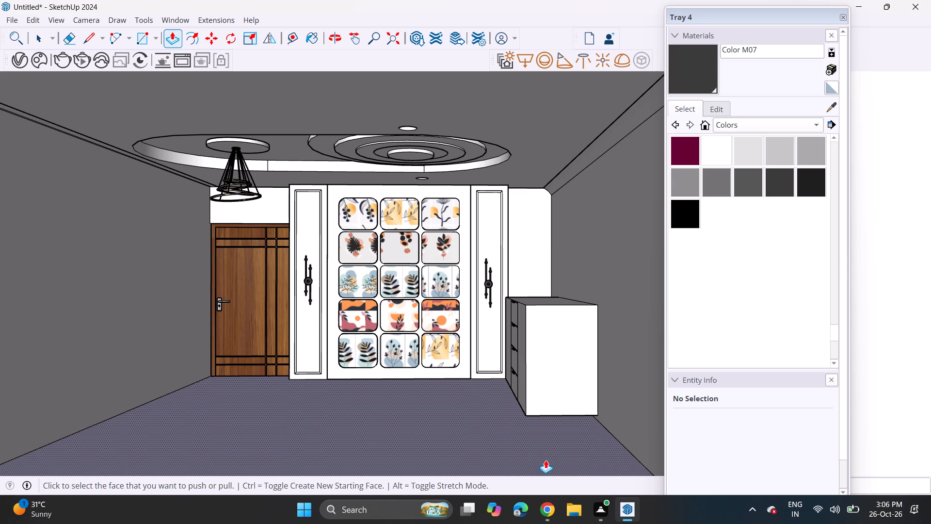
Switch to 3D Warehouse in Chrome and search the models for "dining".
click(544, 509)
click(593, 105)
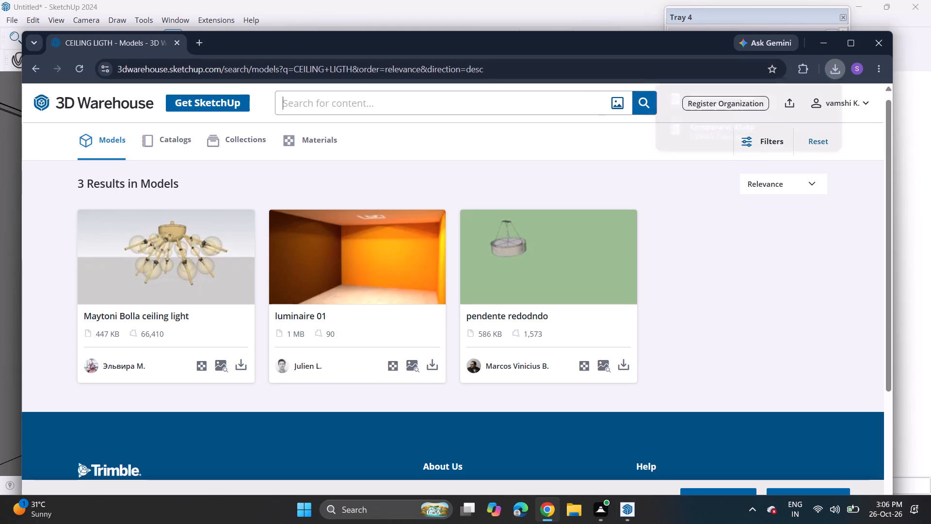
text(dining)
key(Return)
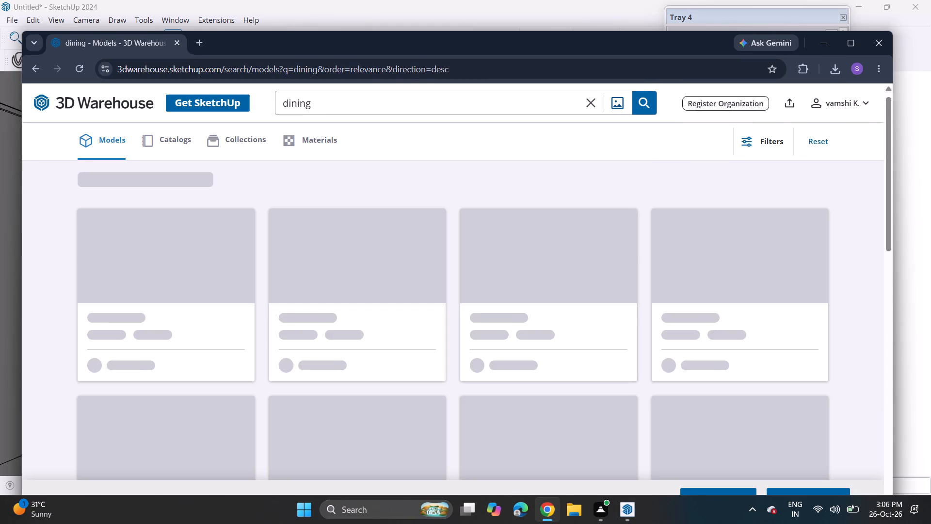
Download the 15 MB DINING model with the oval table and pink chairs as a SketchUp file.
scroll(403, 333, up, 6)
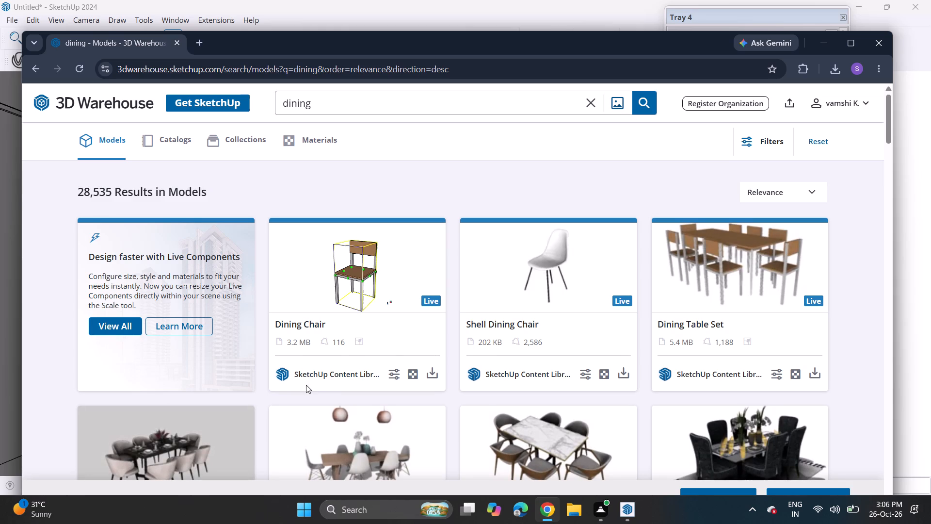
scroll(332, 395, down, 2)
scroll(666, 365, down, 1)
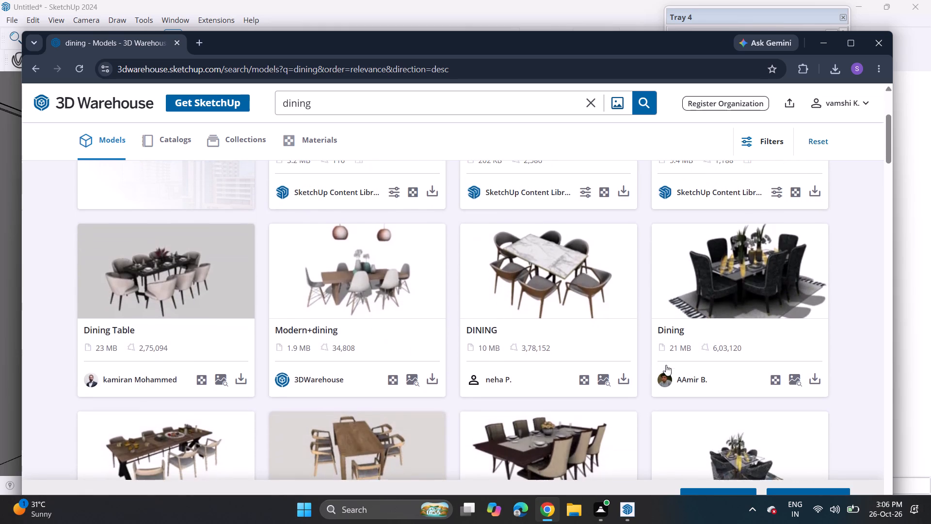
scroll(660, 368, down, 2)
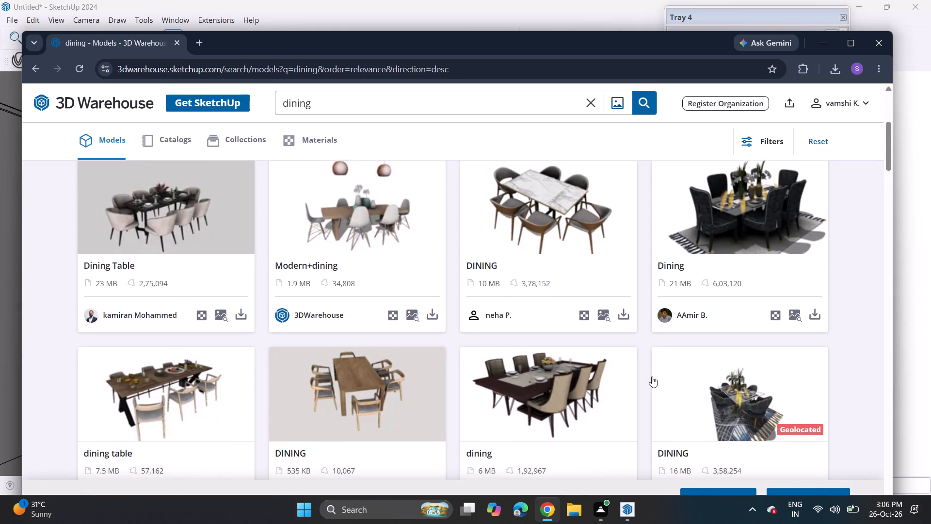
scroll(606, 390, down, 1)
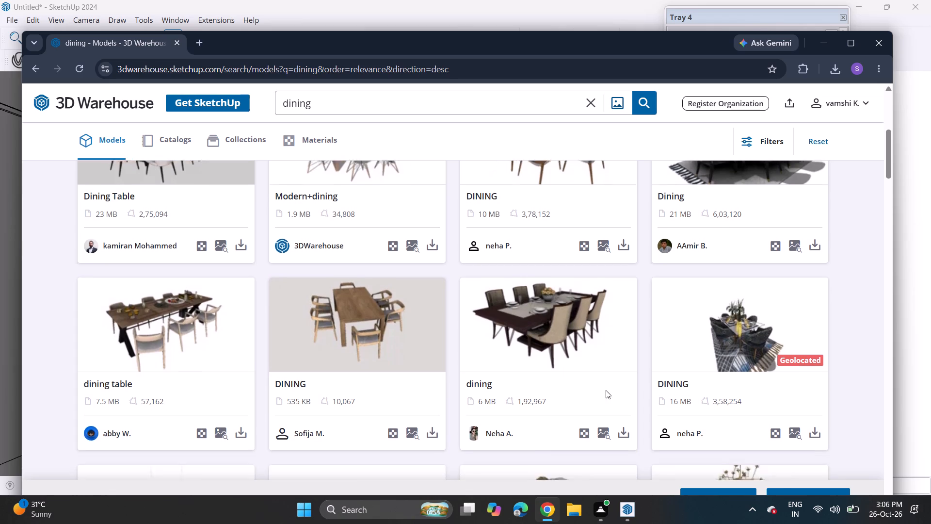
scroll(606, 390, down, 1)
scroll(556, 404, down, 1)
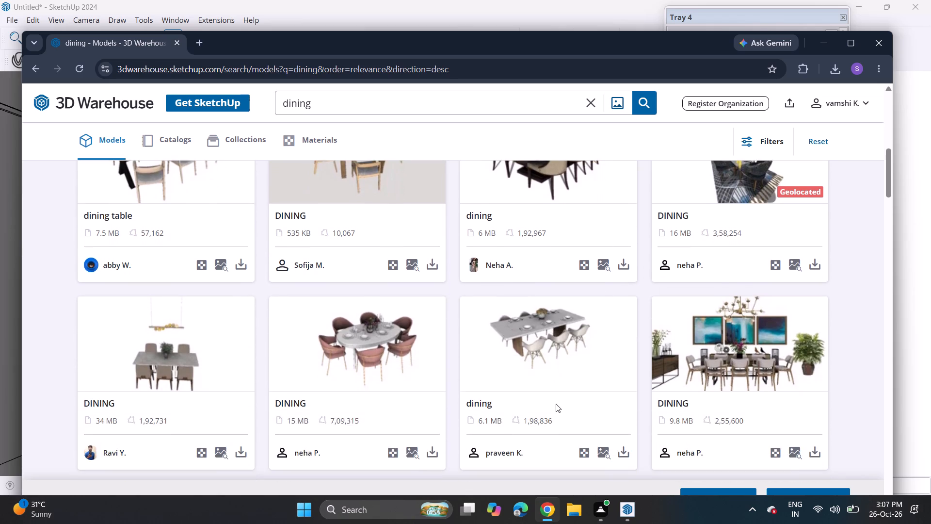
click(434, 450)
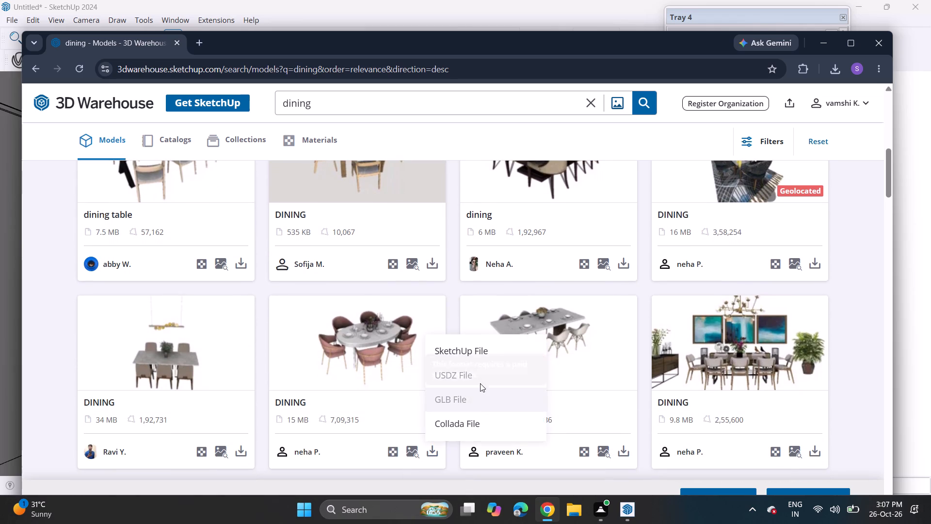
click(486, 359)
Browse the rest of the dining search results for other table and chair sets, and load more models.
scroll(476, 359, down, 2)
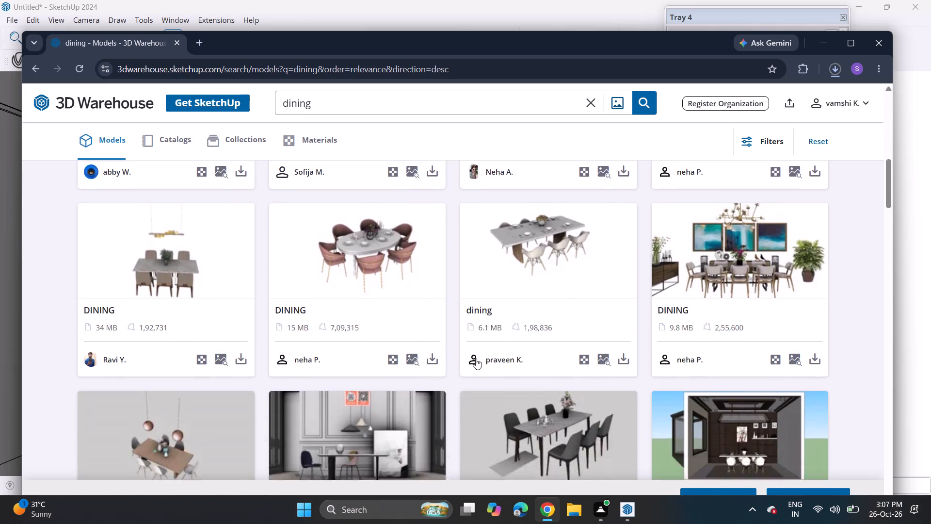
scroll(476, 359, up, 1)
scroll(476, 359, down, 3)
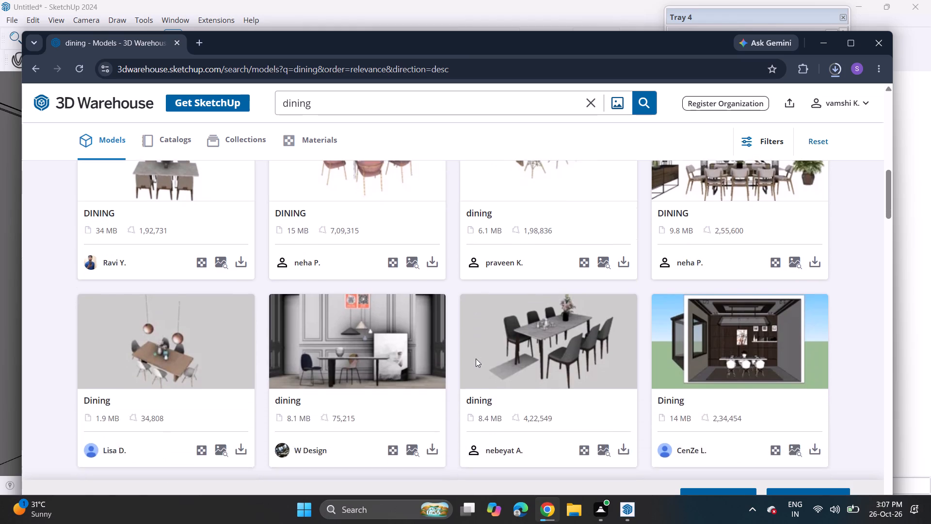
scroll(476, 359, down, 3)
scroll(476, 359, up, 1)
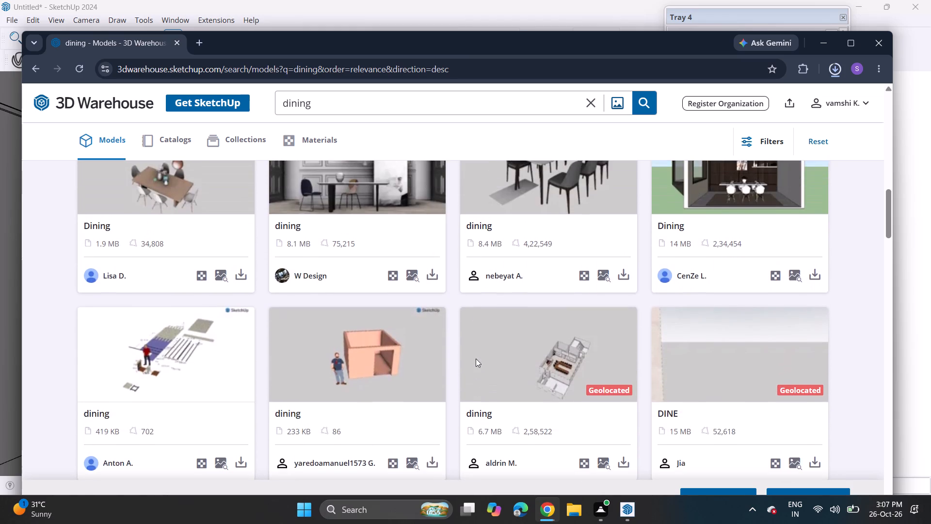
scroll(476, 359, down, 4)
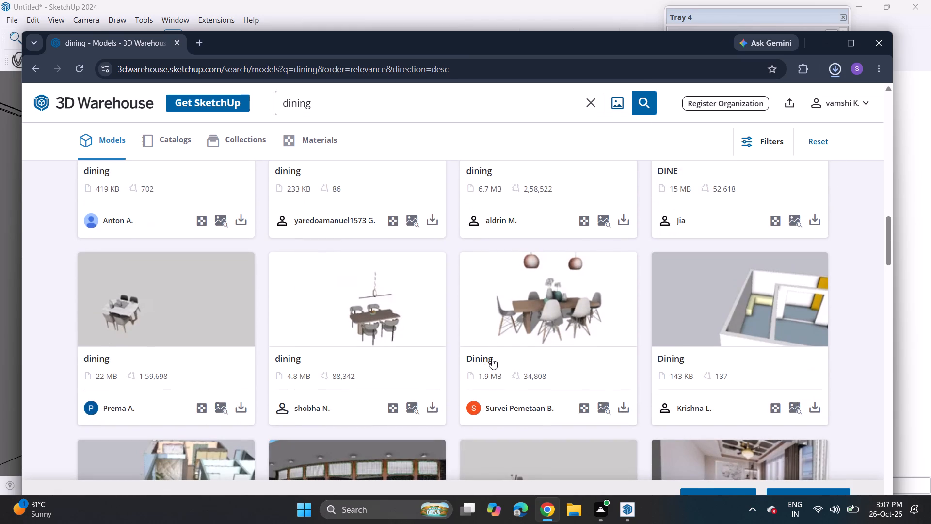
scroll(532, 353, down, 2)
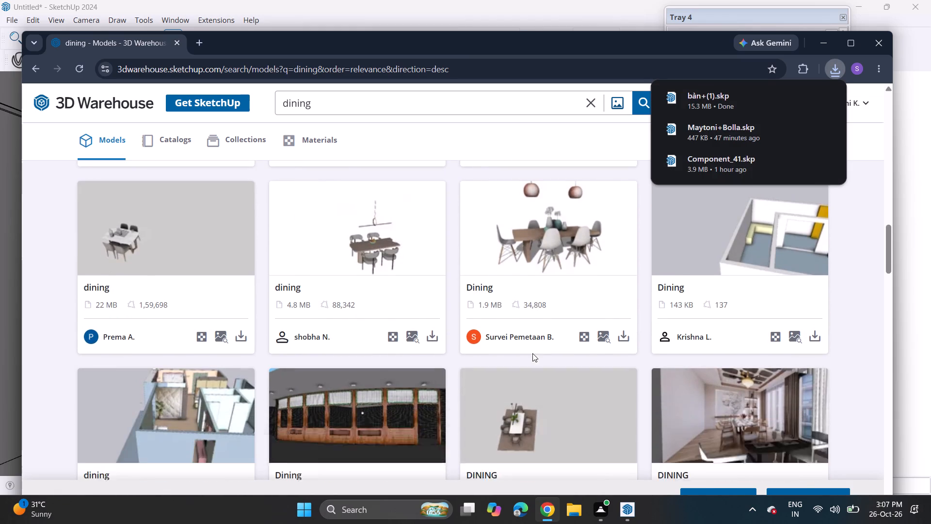
scroll(532, 353, down, 3)
scroll(532, 353, up, 1)
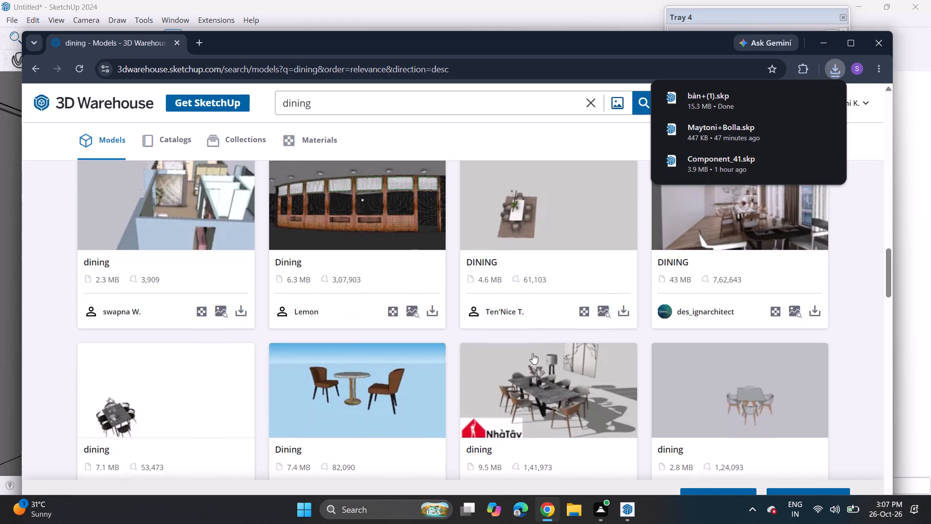
scroll(532, 353, down, 1)
scroll(532, 353, up, 1)
scroll(532, 353, down, 6)
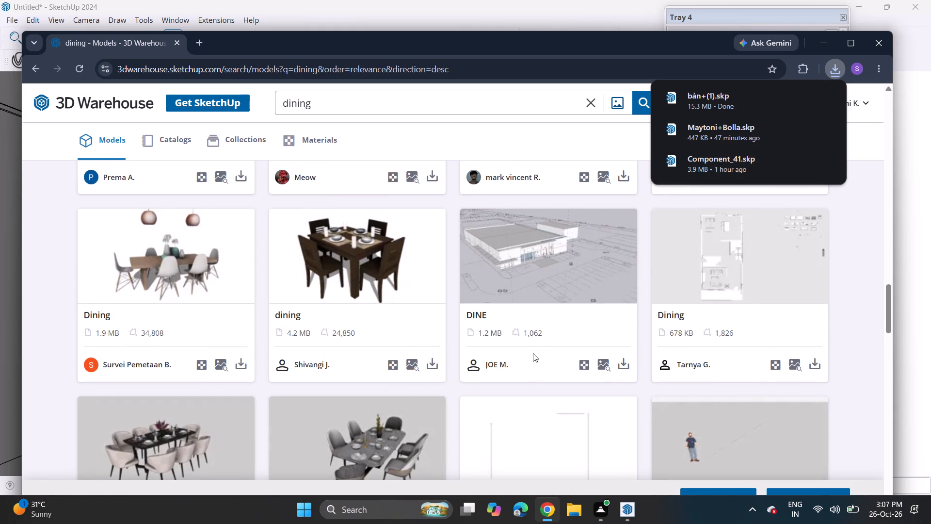
scroll(534, 354, down, 5)
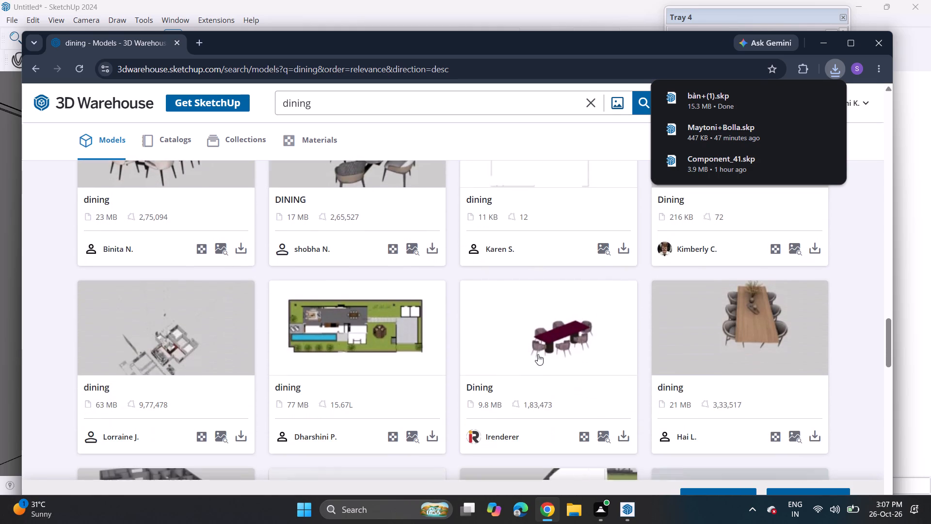
scroll(538, 354, down, 2)
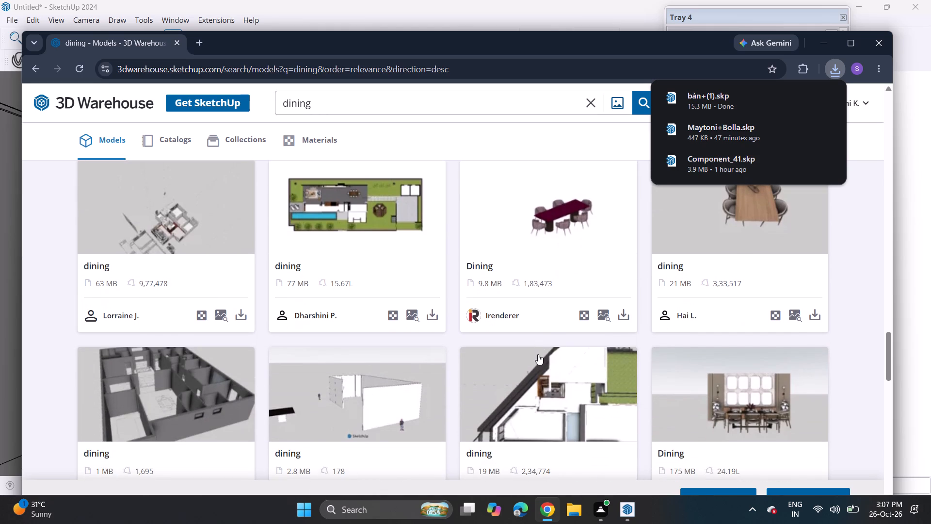
scroll(538, 354, down, 6)
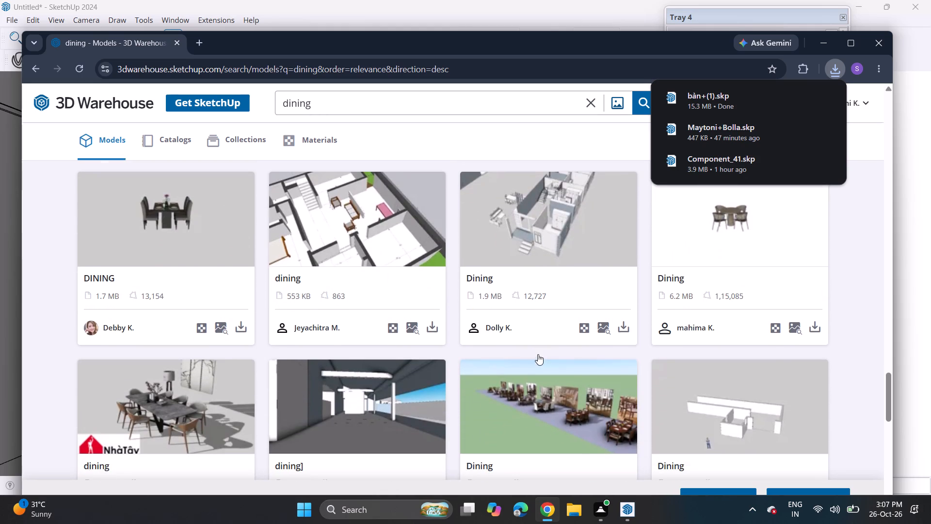
scroll(538, 354, down, 6)
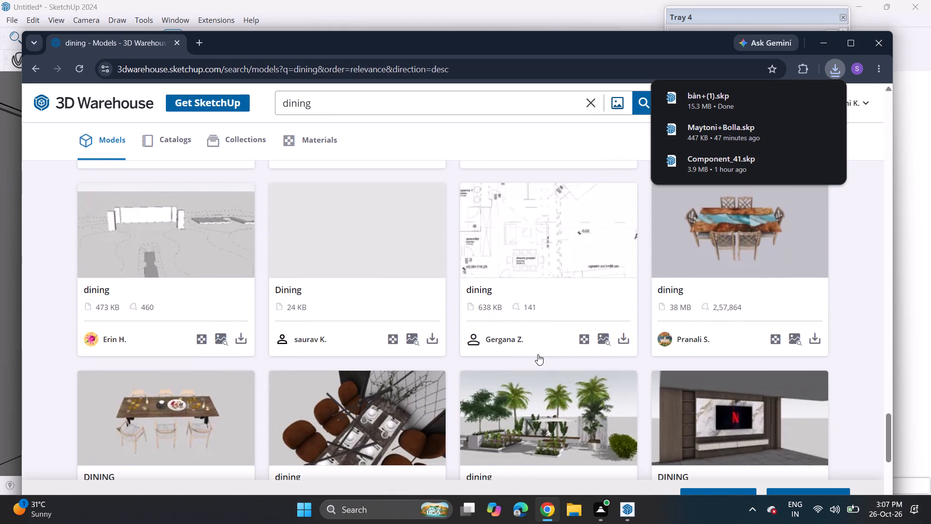
scroll(538, 354, down, 3)
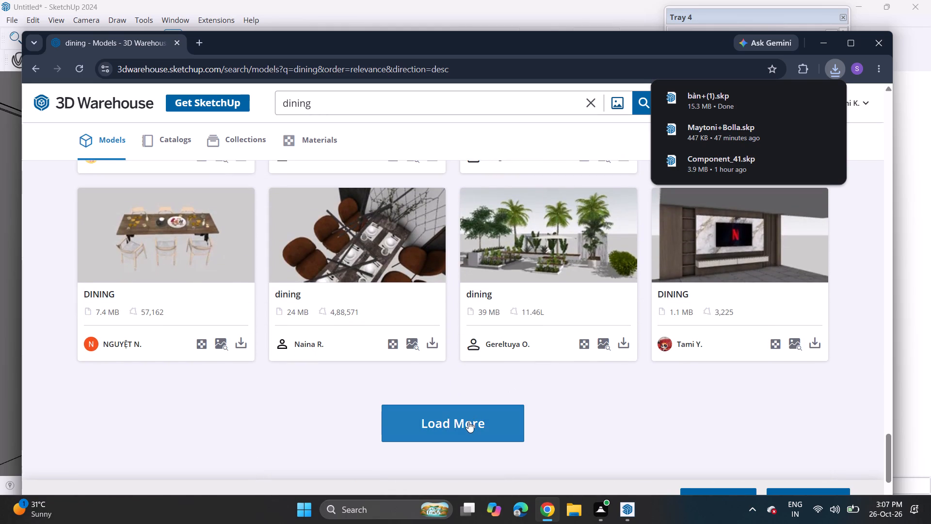
click(468, 422)
Return to the first dining results and download the Dining Table model with the black table and pale chairs as a SketchUp file.
scroll(524, 372, up, 5)
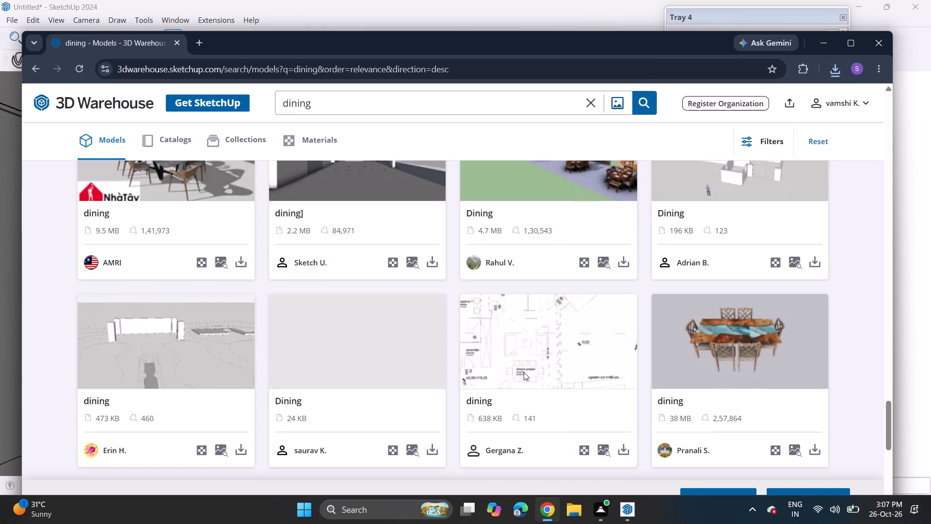
scroll(524, 372, up, 16)
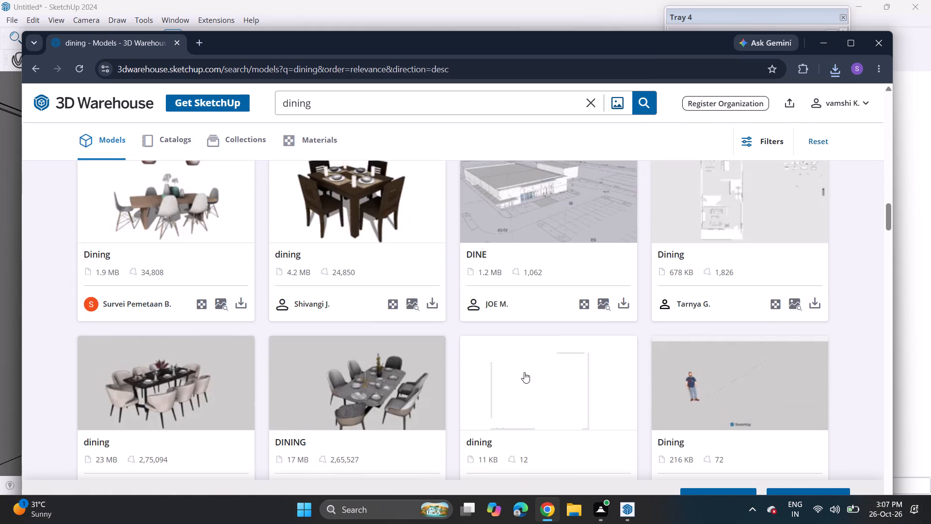
scroll(524, 372, up, 9)
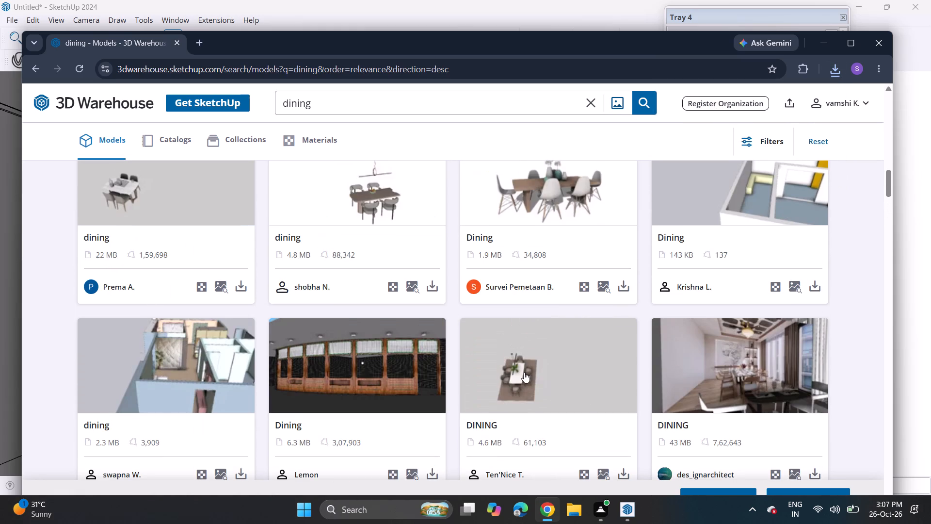
scroll(524, 372, up, 6)
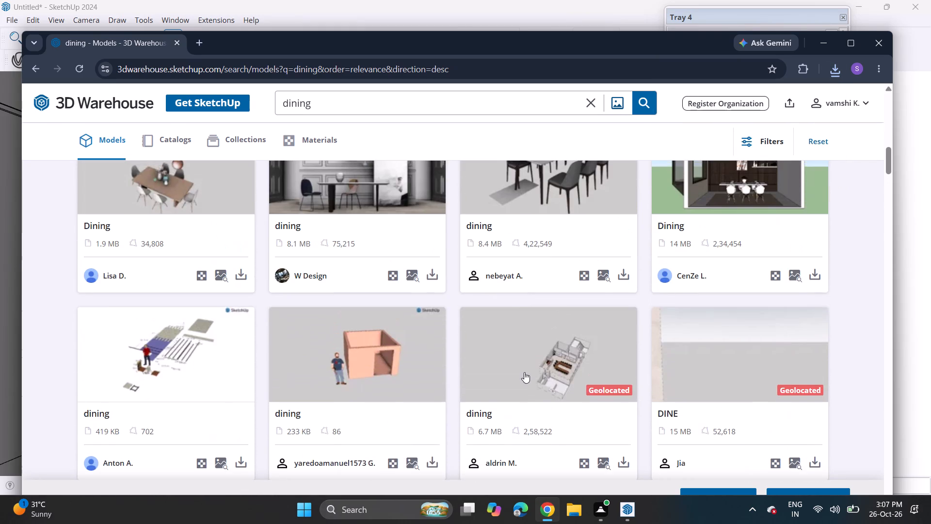
scroll(524, 372, up, 4)
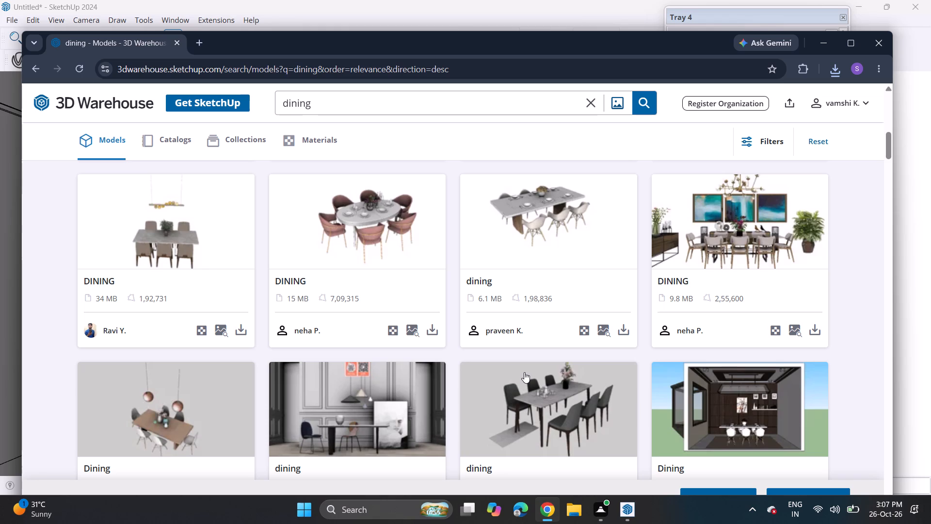
scroll(512, 403, up, 3)
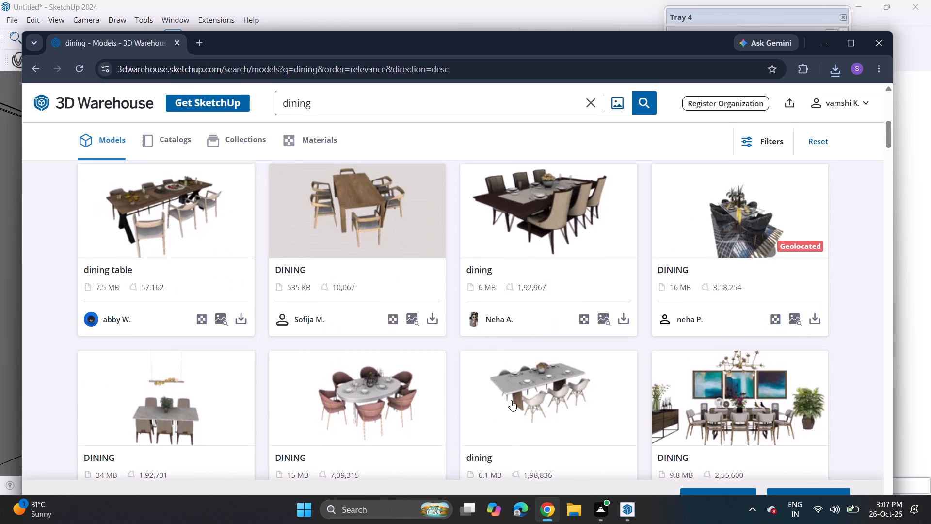
scroll(511, 400, up, 5)
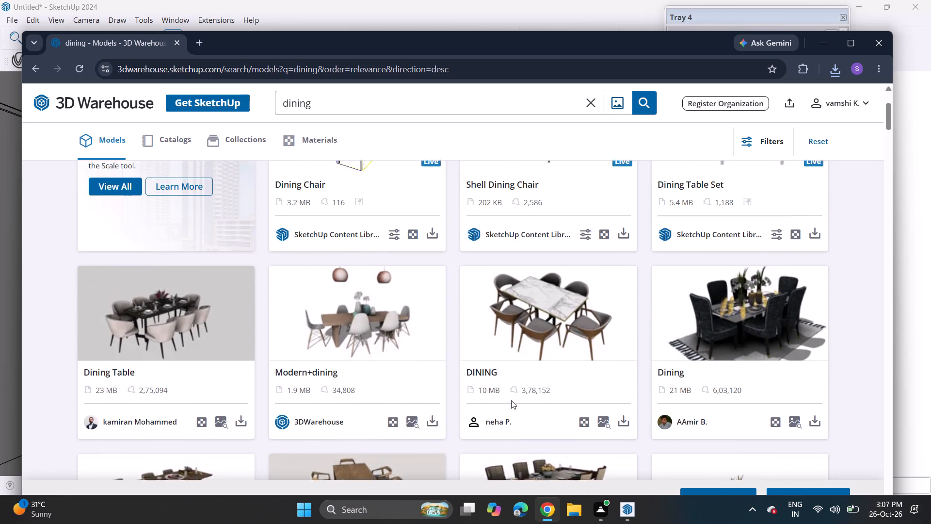
scroll(511, 400, up, 3)
scroll(511, 400, down, 3)
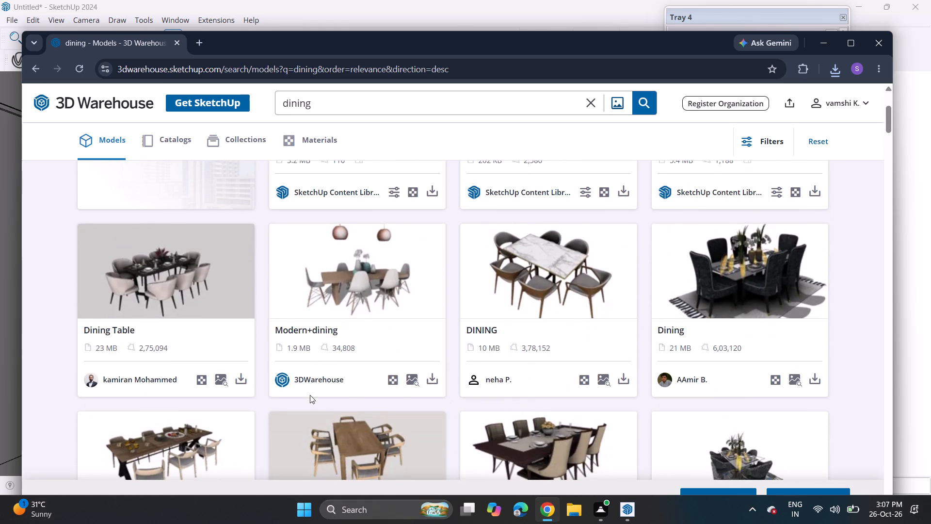
click(246, 377)
click(292, 408)
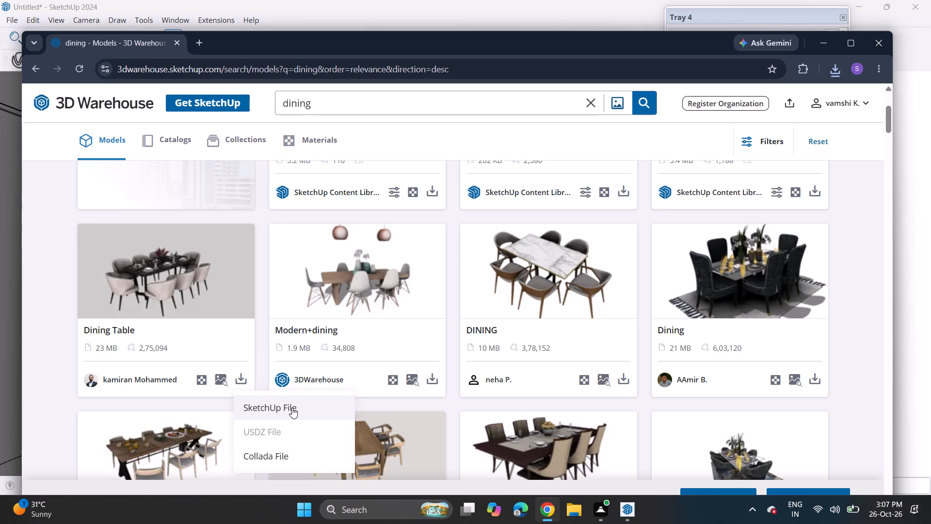
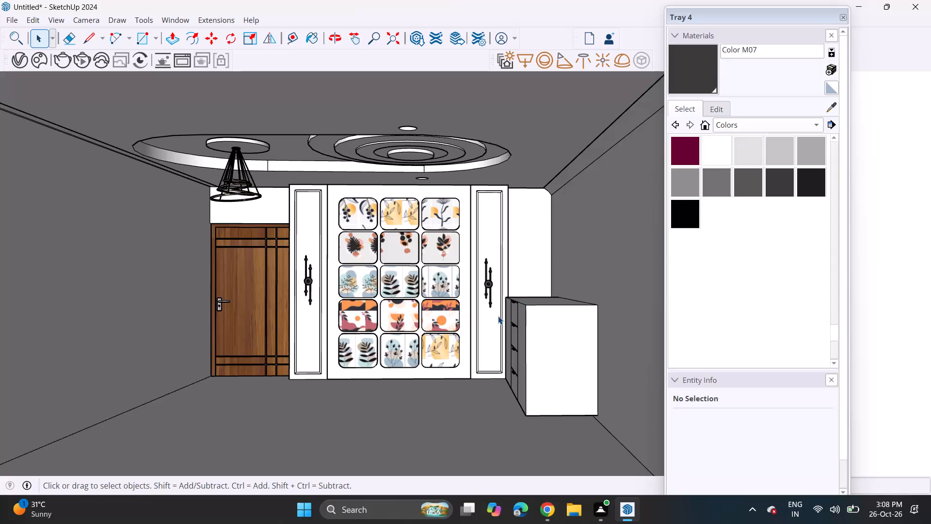
Push/Pull the top face of the drawer cabinet beside the wardrobe slightly upward to thicken its top.
middle_drag(507, 317, 578, 335)
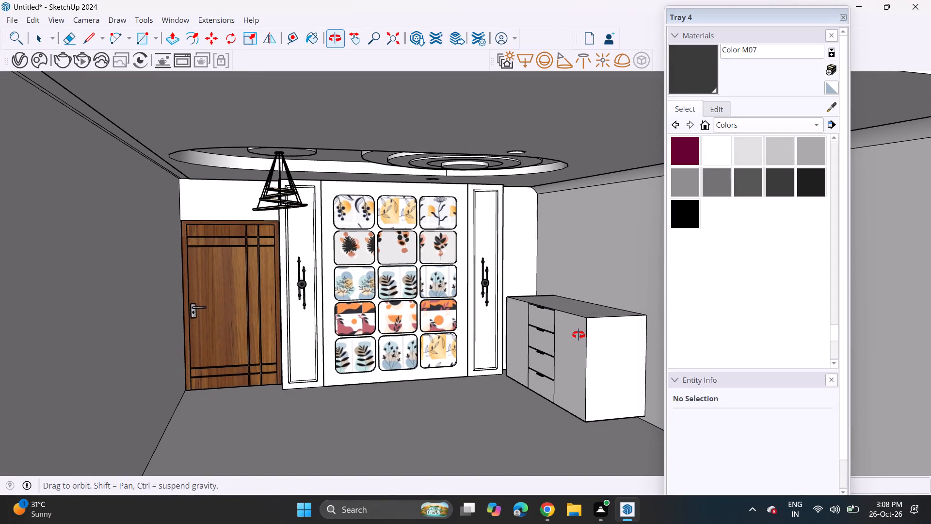
middle_drag(578, 335, 561, 333)
scroll(555, 307, up, 7)
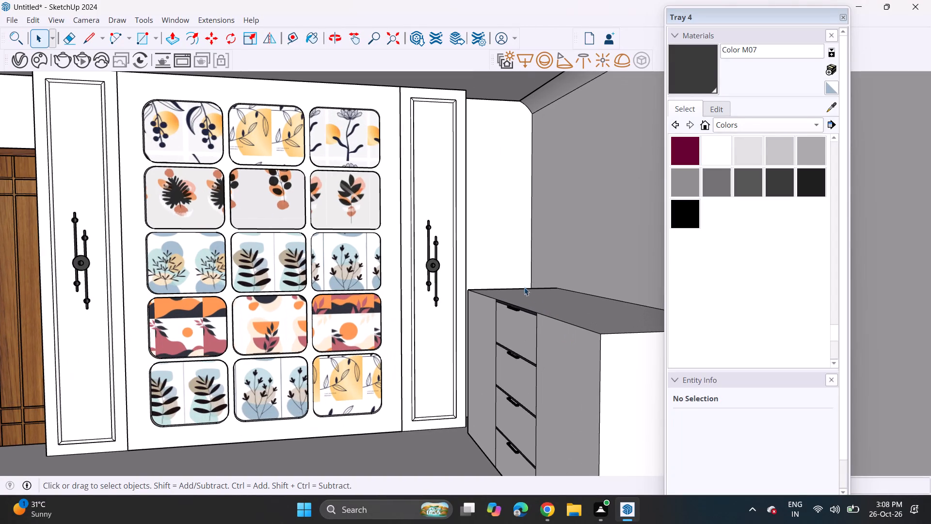
click(174, 39)
click(559, 310)
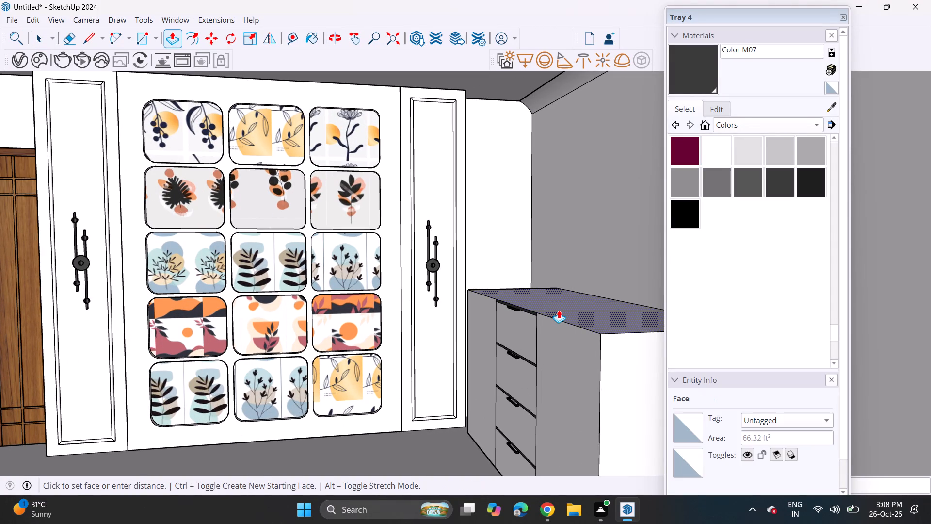
click(558, 305)
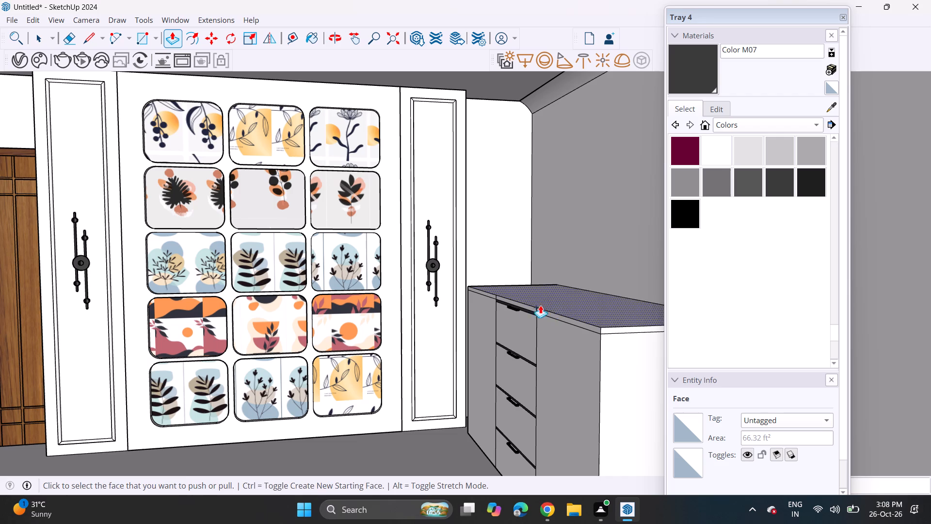
Import the Dining+Table model from Downloads and position it on the open ground beside the room.
scroll(473, 303, down, 1)
scroll(473, 305, up, 1)
scroll(473, 311, down, 1)
middle_drag(502, 323, 548, 317)
middle_drag(550, 318, 508, 303)
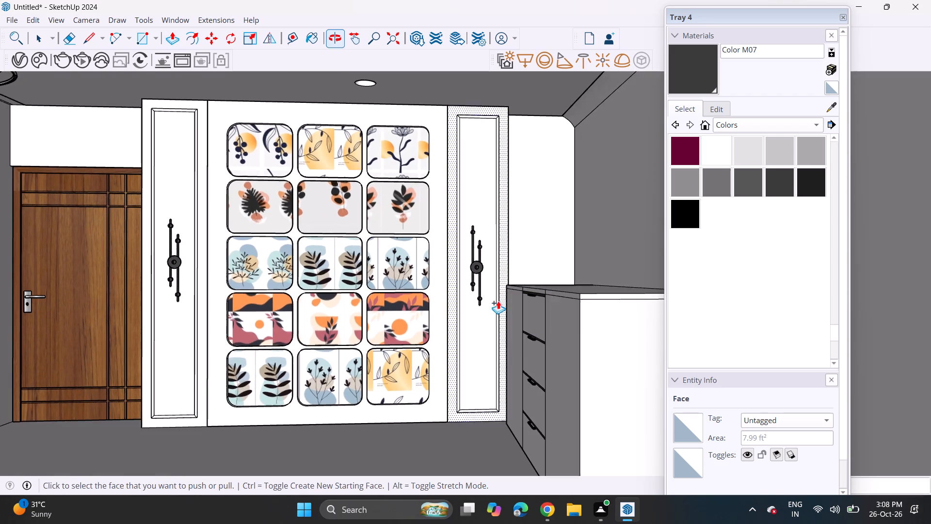
scroll(482, 293, down, 5)
middle_drag(497, 312, 539, 316)
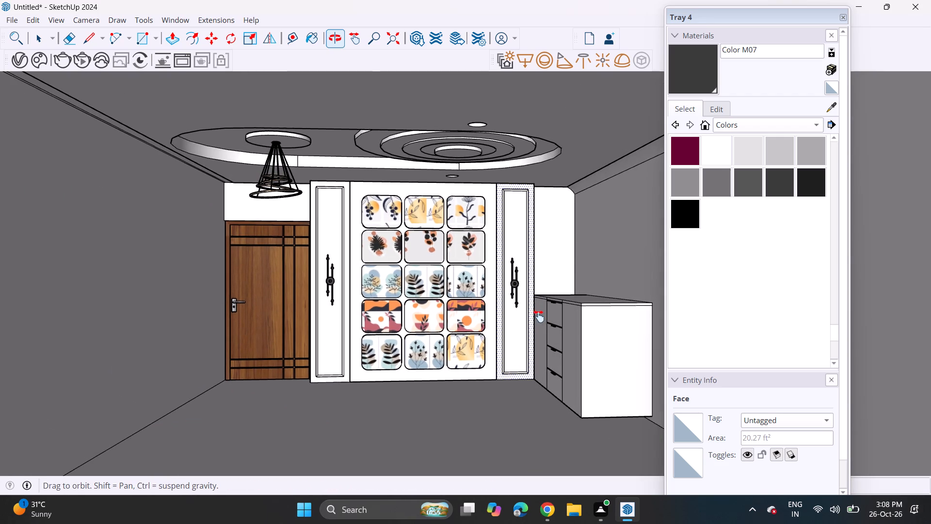
middle_drag(539, 316, 513, 308)
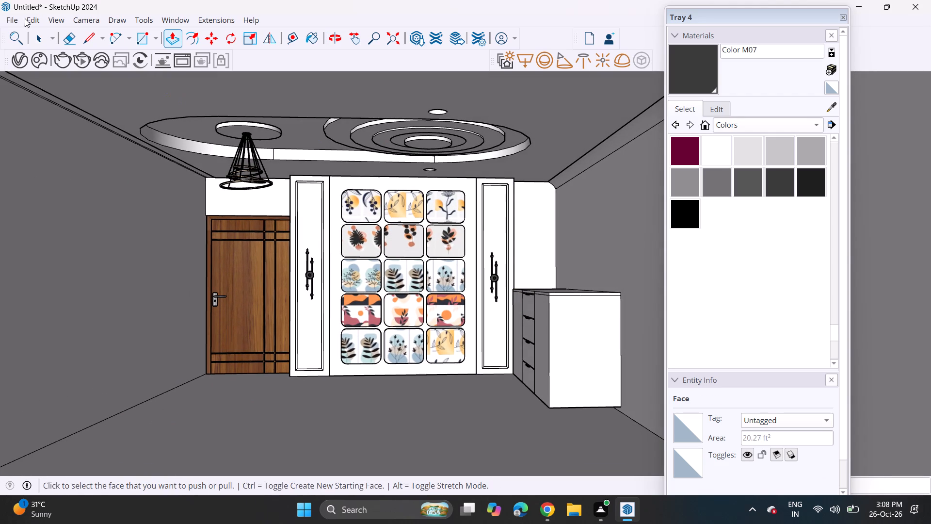
click(14, 21)
click(49, 191)
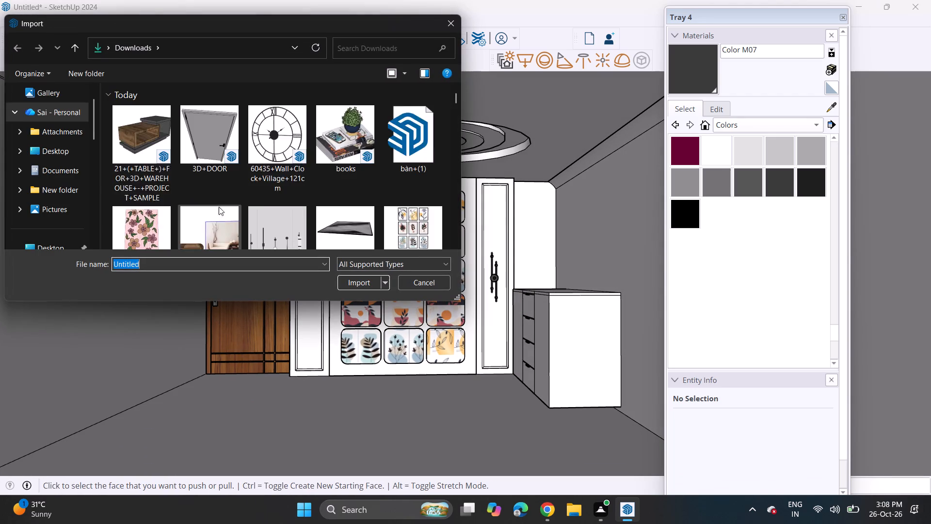
scroll(270, 192, up, 4)
scroll(270, 191, down, 3)
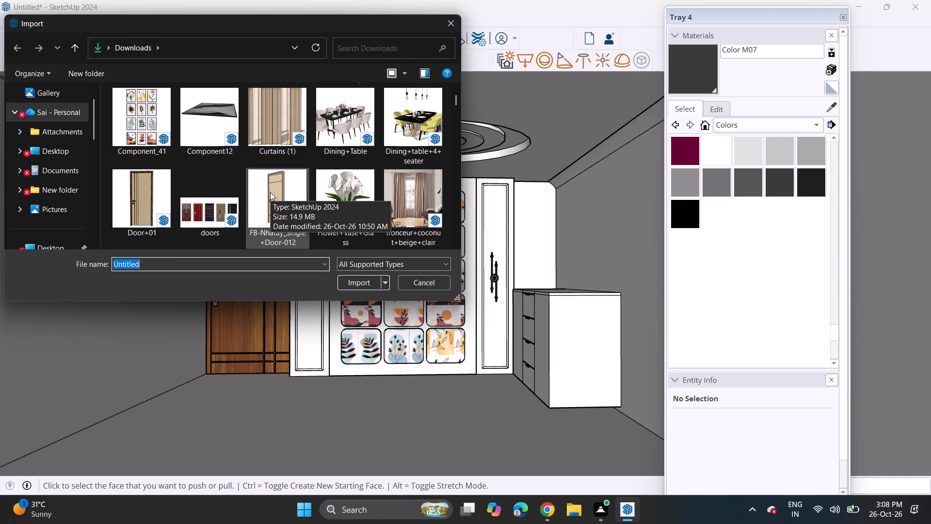
click(350, 131)
click(355, 285)
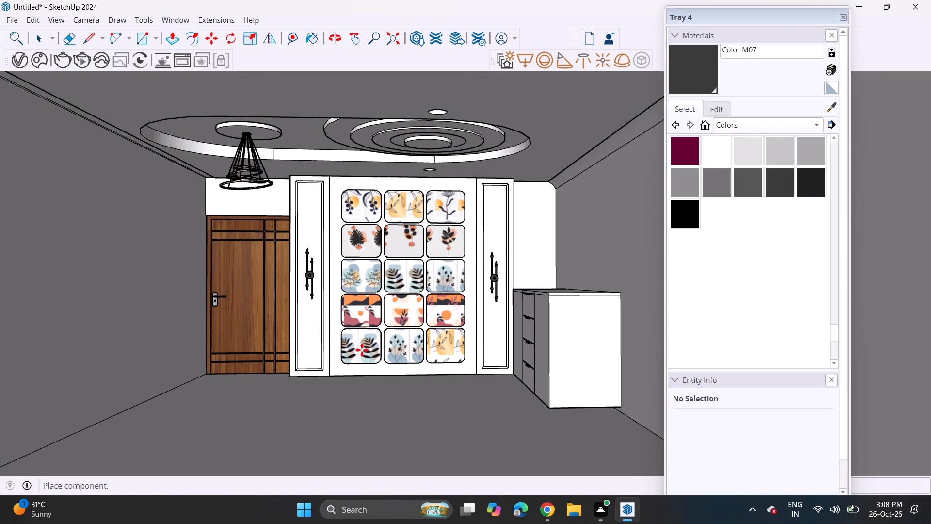
scroll(317, 356, down, 1)
scroll(316, 357, up, 1)
scroll(316, 359, down, 16)
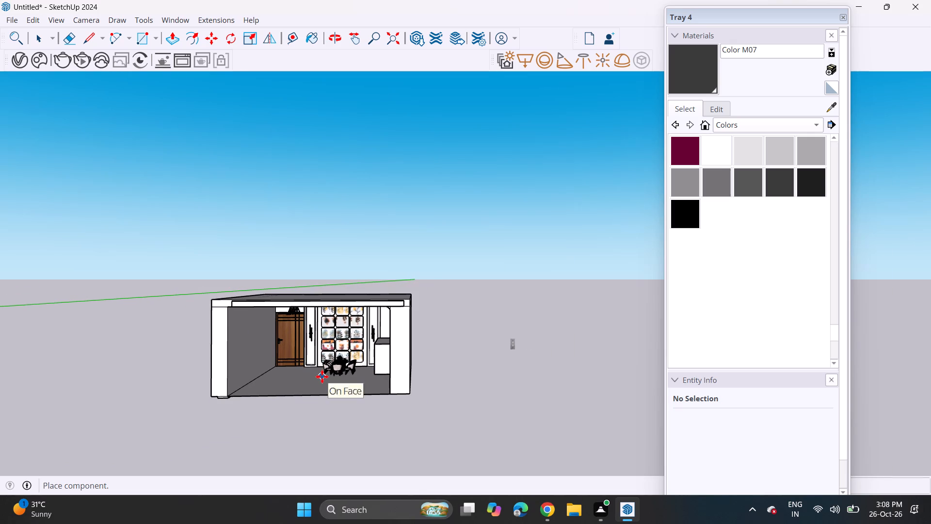
click(322, 377)
click(319, 377)
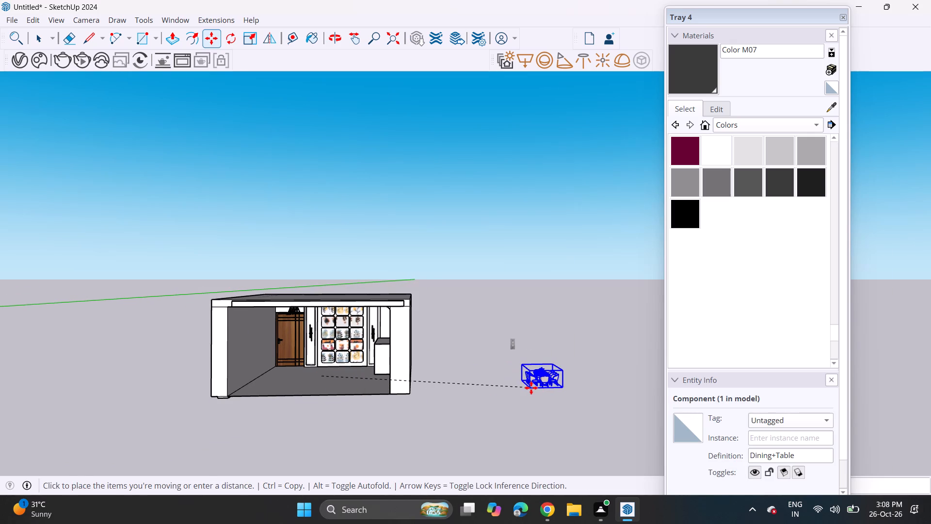
click(531, 388)
Explode the black-table dining set and its nested component so the chairs become separate objects.
middle_drag(554, 387, 521, 380)
scroll(544, 383, up, 6)
scroll(554, 386, down, 1)
scroll(554, 386, up, 5)
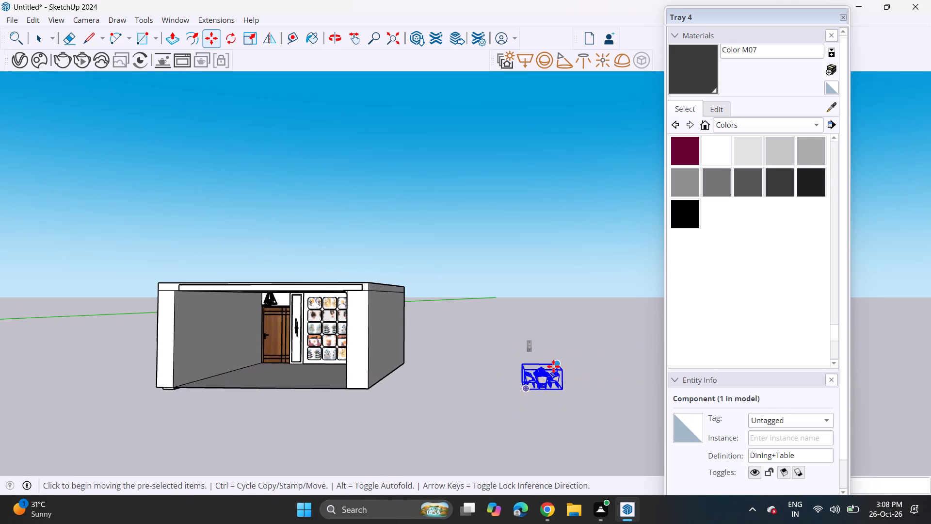
scroll(553, 368, up, 5)
key(space)
click(587, 389)
scroll(583, 389, up, 9)
scroll(510, 392, up, 3)
scroll(510, 392, down, 1)
scroll(507, 390, up, 5)
click(495, 381)
right_click(495, 381)
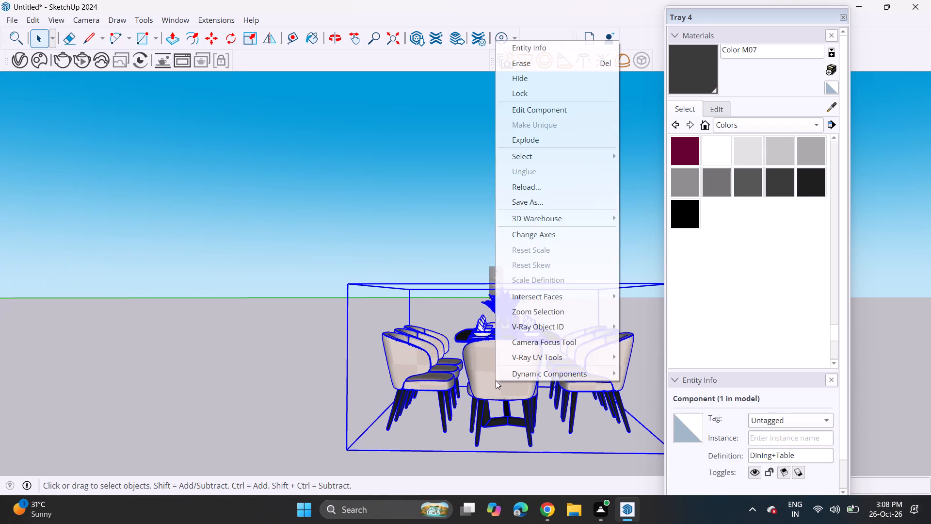
click(530, 139)
click(502, 384)
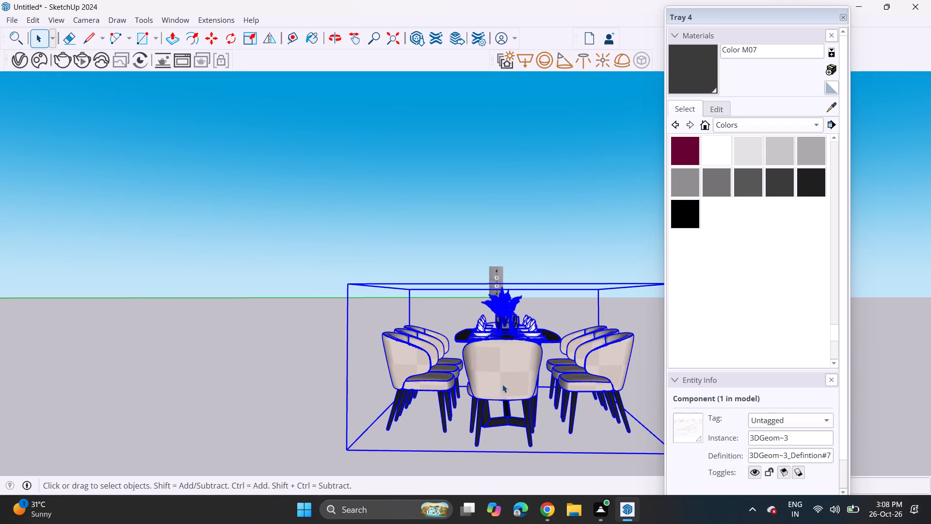
right_click(506, 381)
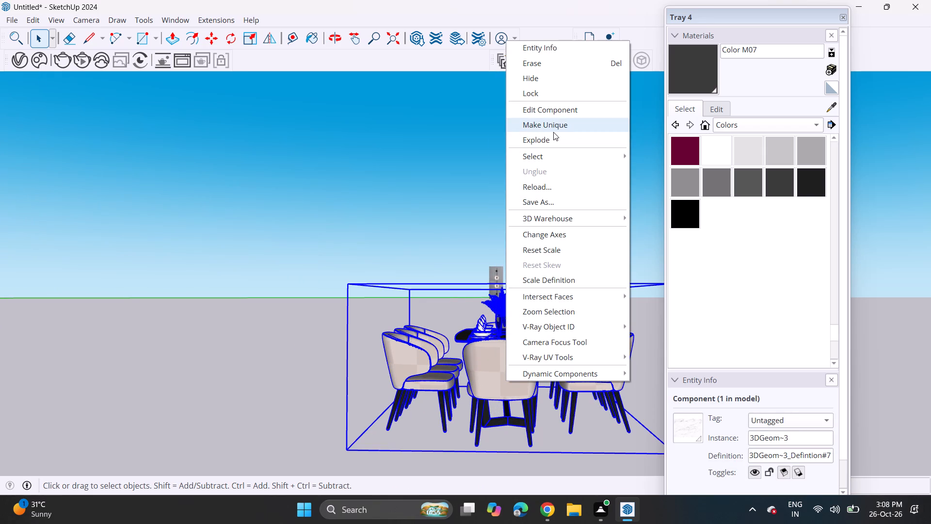
click(552, 135)
Delete the two pale chairs at the ends of the black dining table, keeping the side chairs.
click(502, 359)
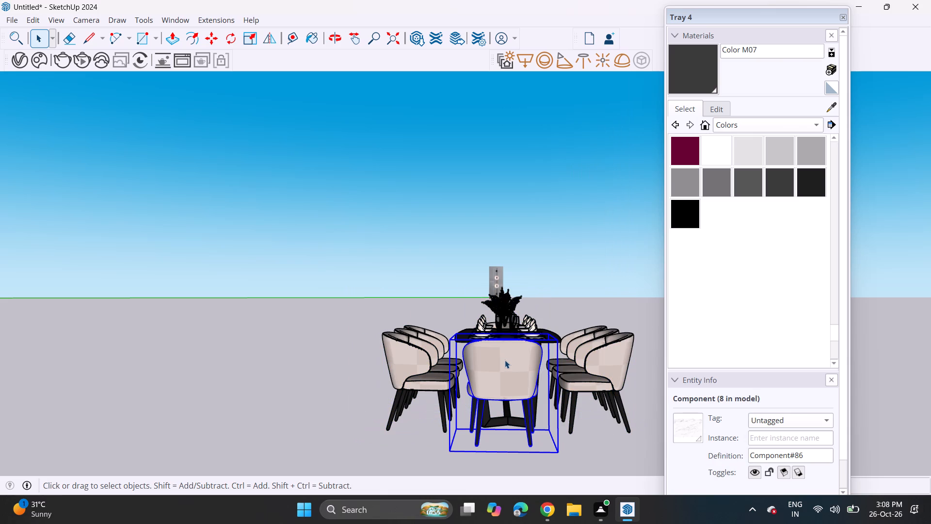
key(Delete)
middle_drag(529, 357, 536, 444)
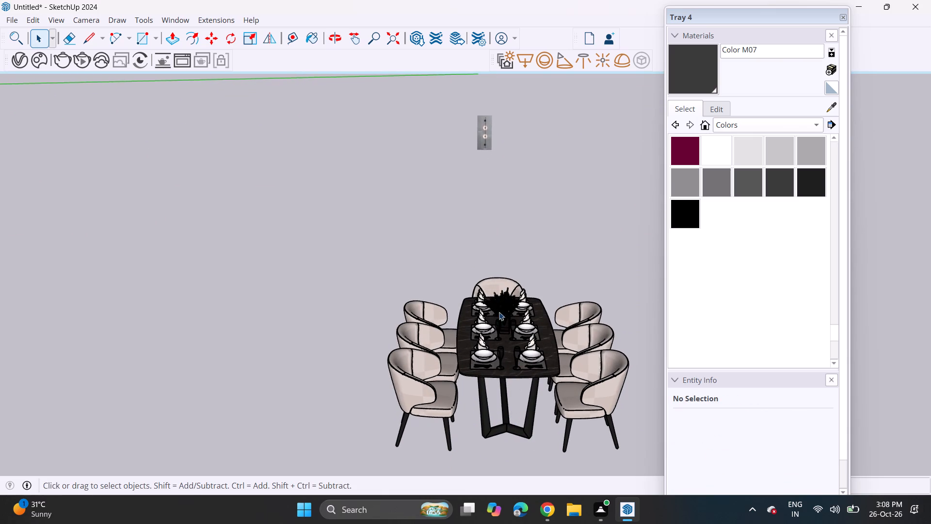
click(497, 281)
key(Delete)
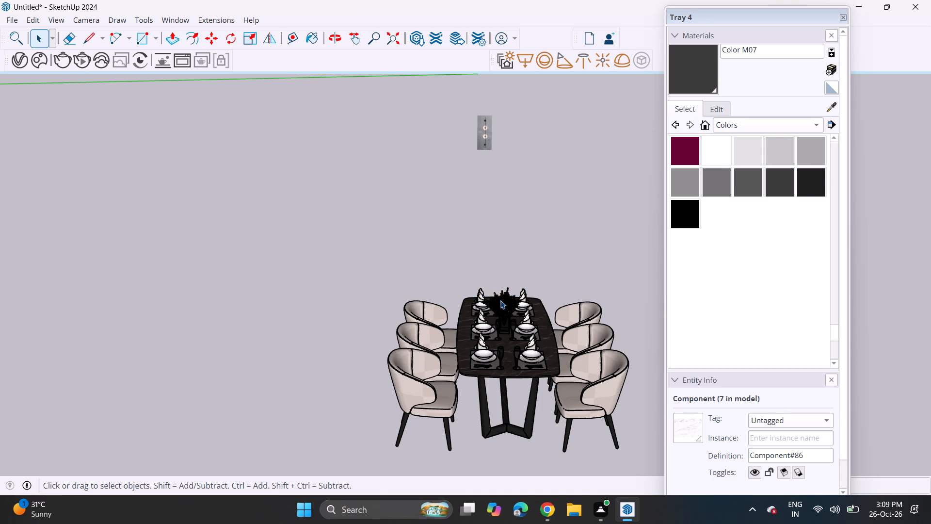
scroll(533, 373, up, 4)
scroll(524, 394, down, 3)
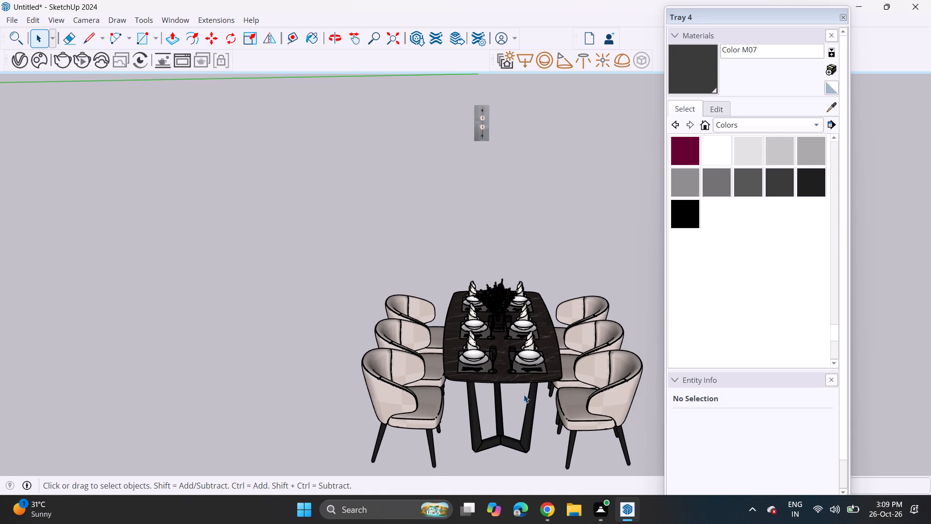
Switch to 3D Warehouse in Chrome, download the 1.9 MB Modern+dining model, and browse further dining results.
click(544, 509)
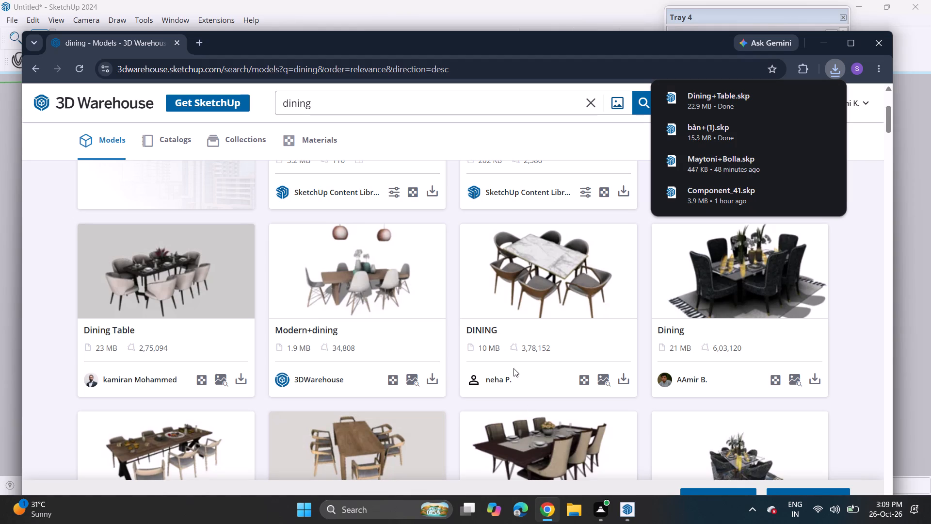
click(434, 379)
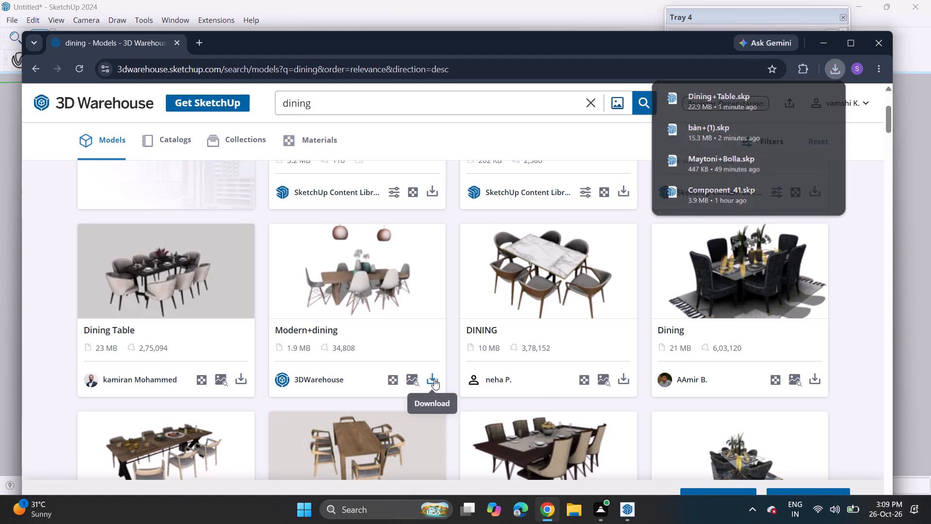
click(460, 404)
scroll(460, 404, down, 2)
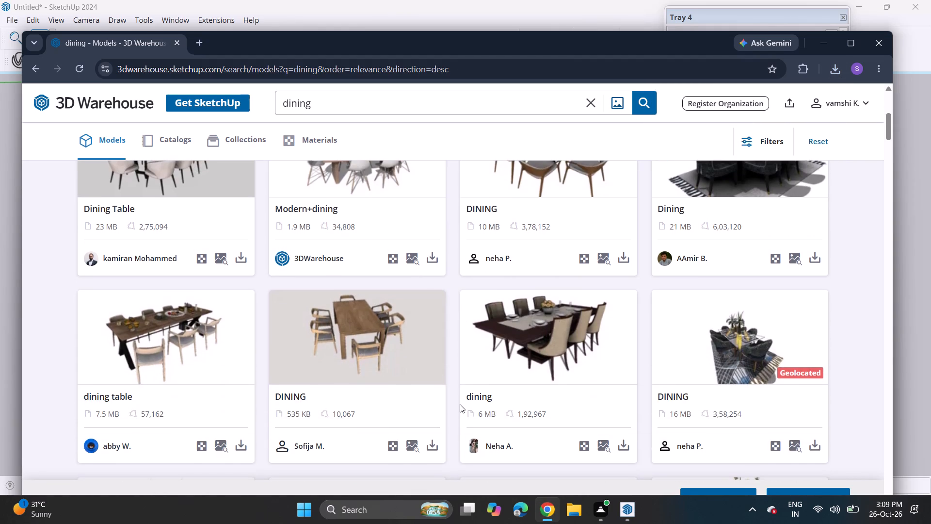
scroll(460, 404, down, 4)
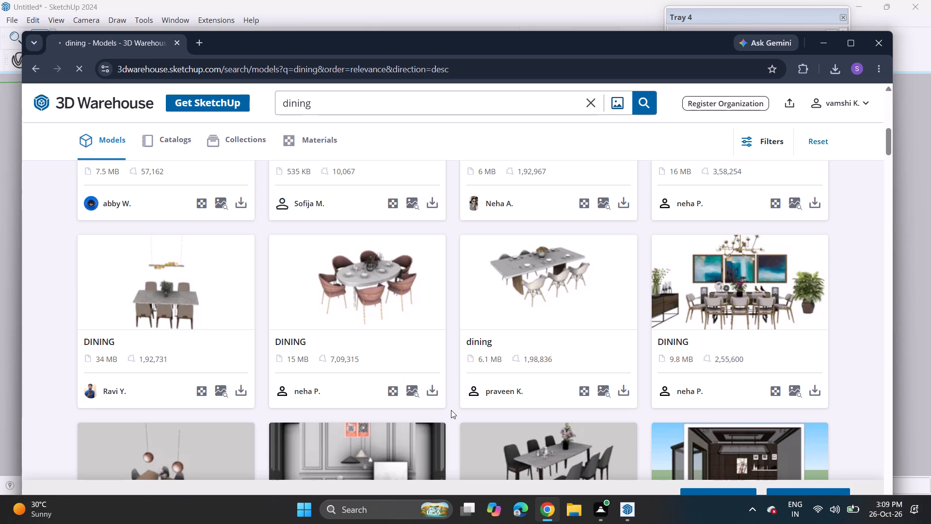
scroll(451, 410, down, 3)
scroll(451, 411, up, 2)
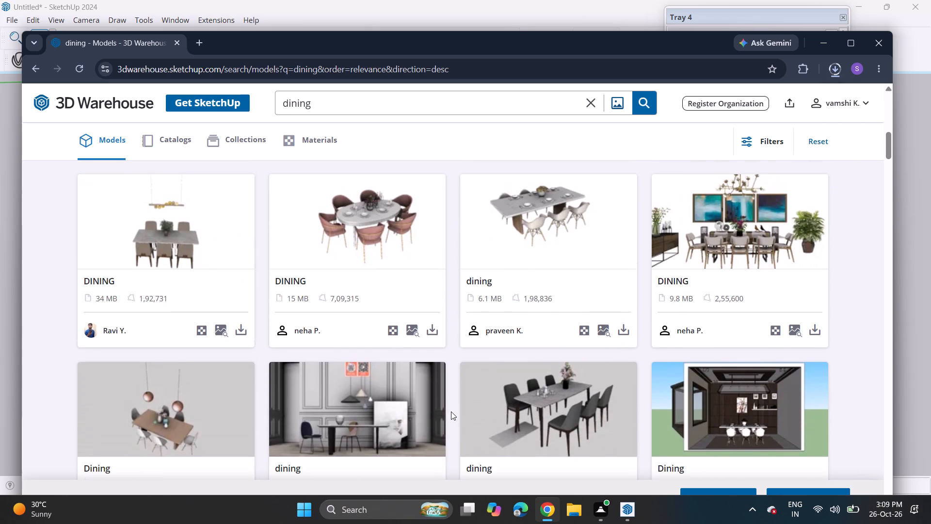
Switch back to SketchUp, import the bàn+(1) model from Downloads and place it beside the black dining set.
click(630, 507)
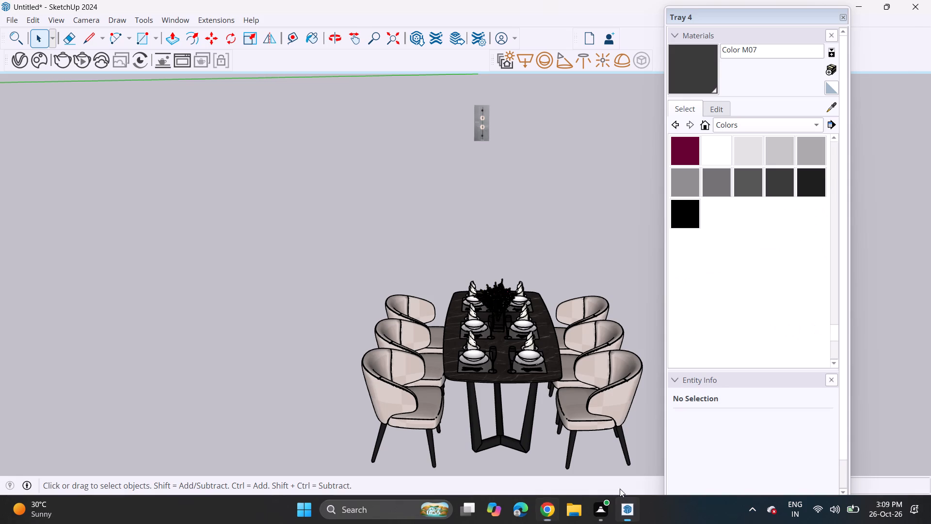
click(7, 17)
click(48, 188)
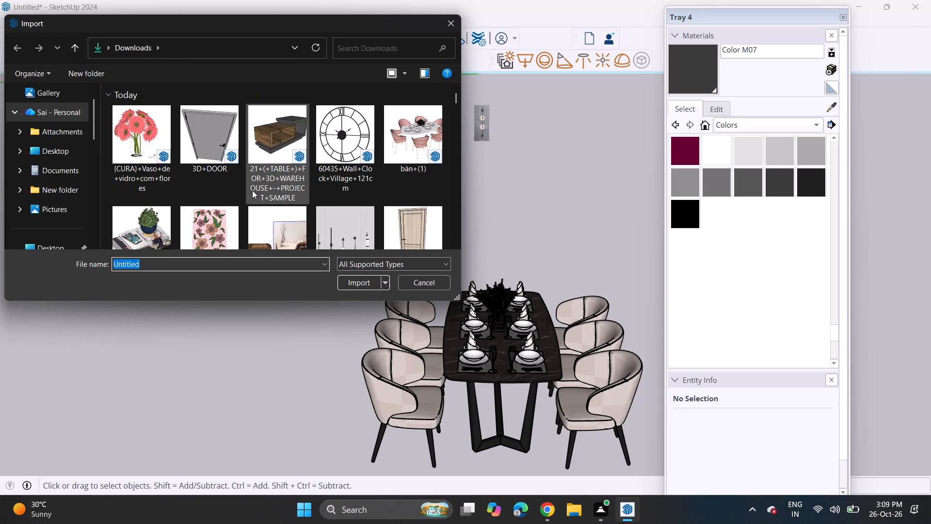
click(392, 149)
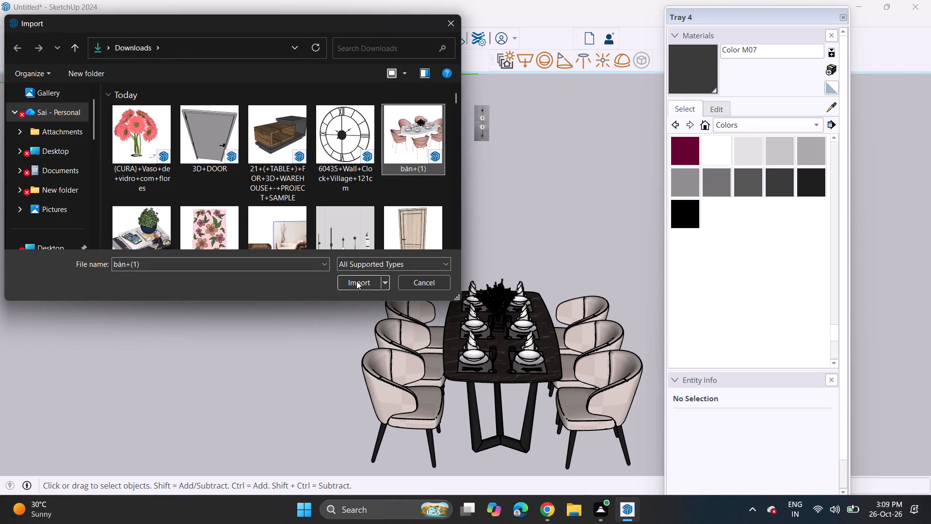
click(355, 281)
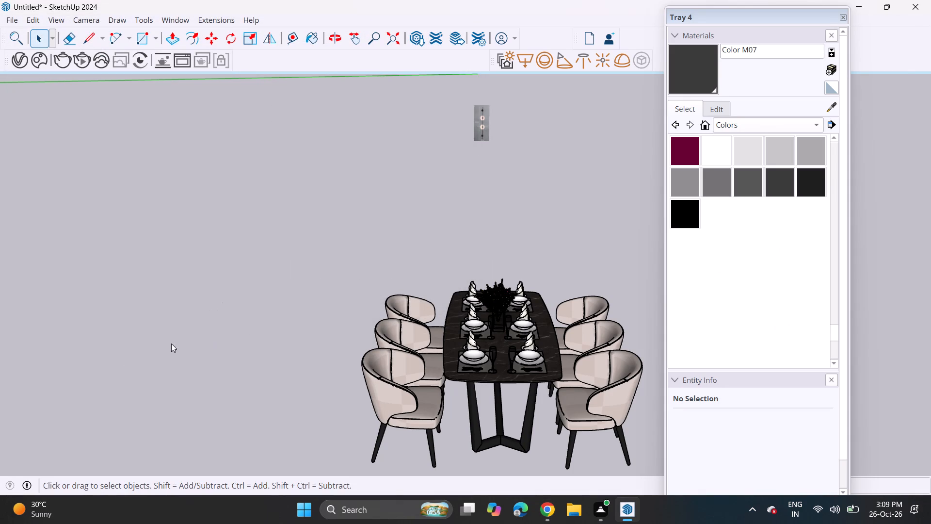
scroll(183, 308, down, 18)
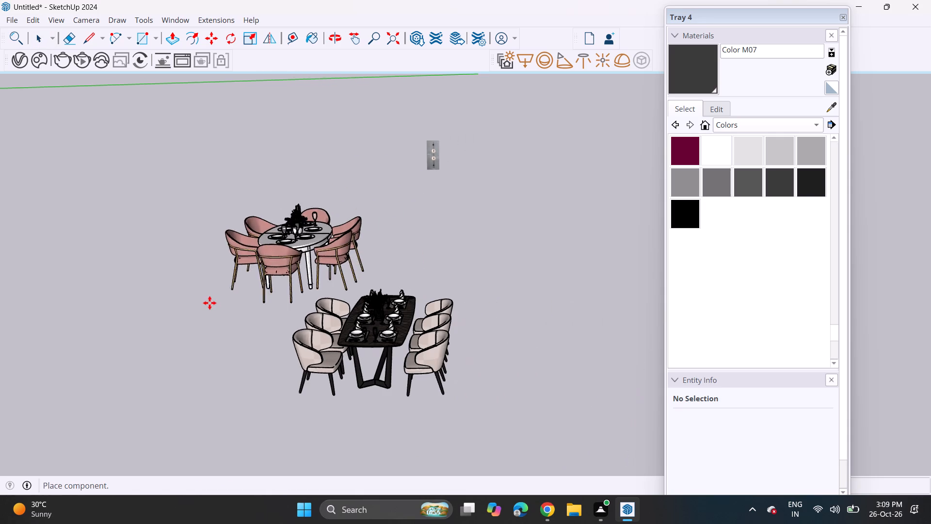
click(86, 377)
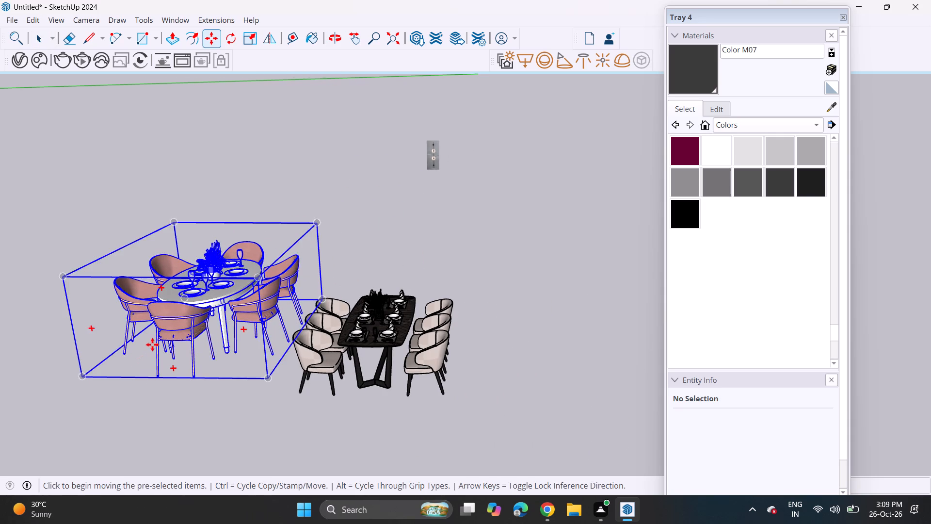
Move the dining set with pink chairs farther away from the black dining set to leave a clear gap.
scroll(152, 344, down, 4)
middle_drag(168, 350, 225, 365)
scroll(198, 371, up, 1)
shift+middle_drag(201, 371, 294, 330)
middle_drag(293, 329, 286, 352)
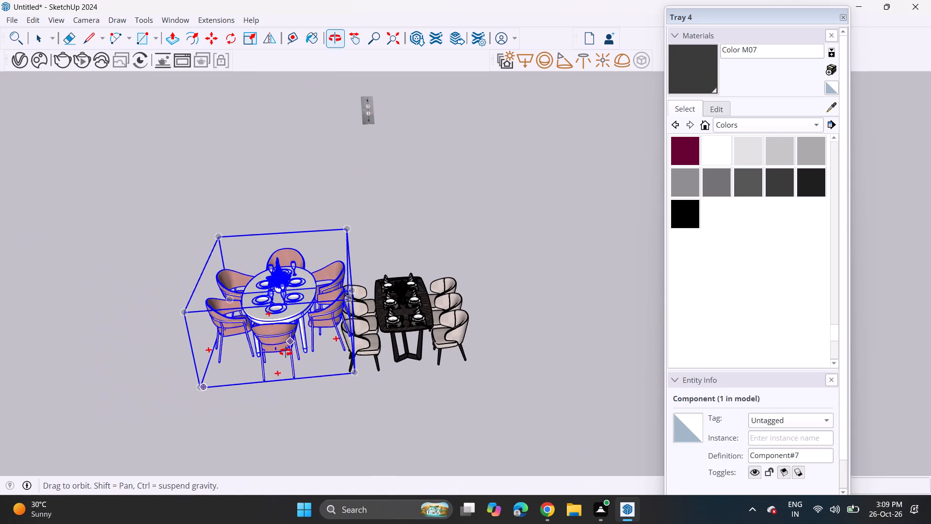
middle_drag(286, 352, 286, 354)
click(296, 312)
click(190, 333)
Explode the imported round dining set with pink chairs into its separate parts.
shift+middle_drag(195, 339, 349, 304)
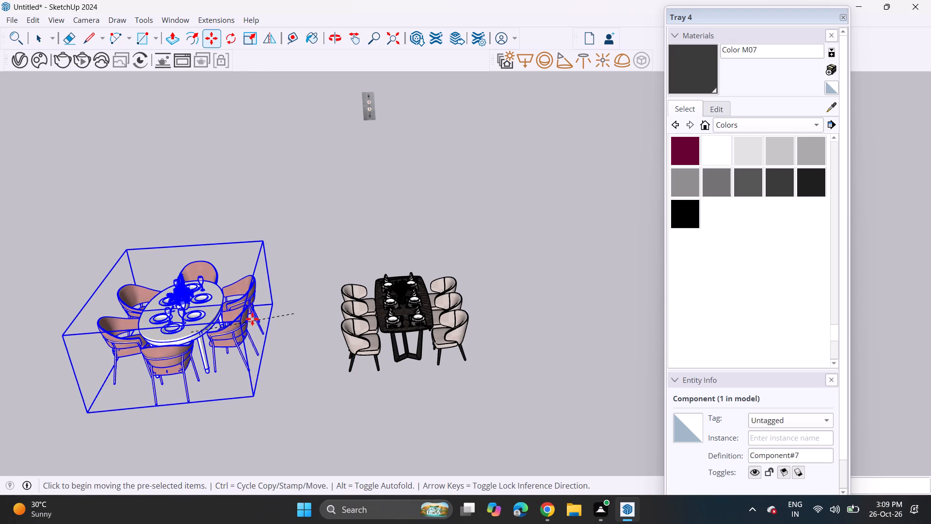
middle_drag(248, 320, 366, 289)
key(space)
click(295, 324)
right_click(297, 324)
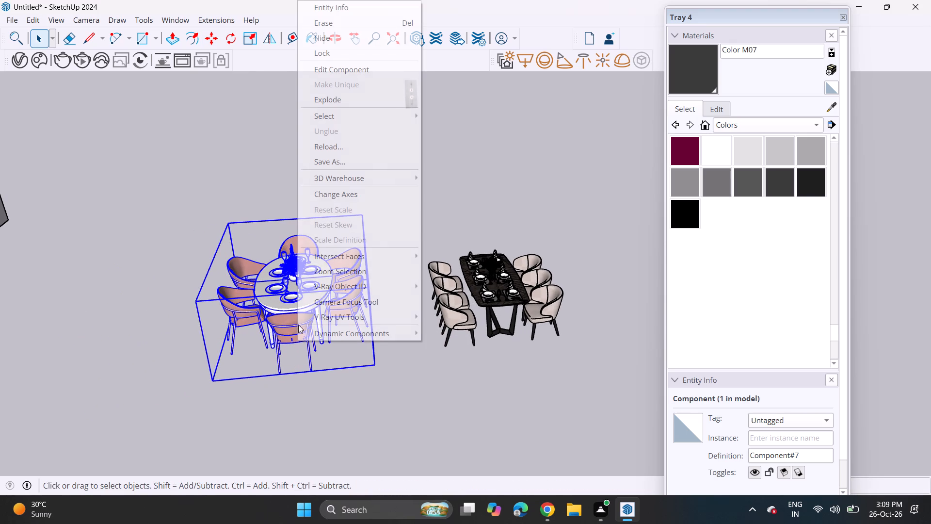
click(339, 102)
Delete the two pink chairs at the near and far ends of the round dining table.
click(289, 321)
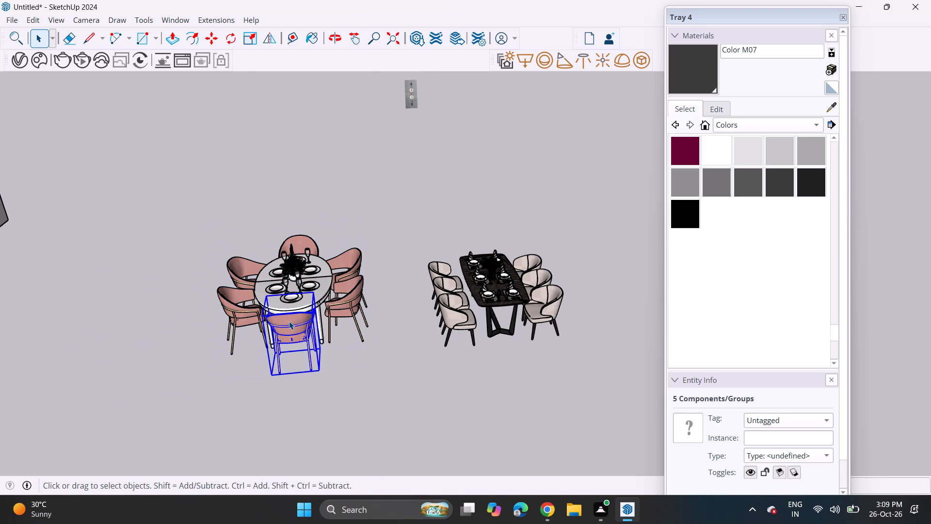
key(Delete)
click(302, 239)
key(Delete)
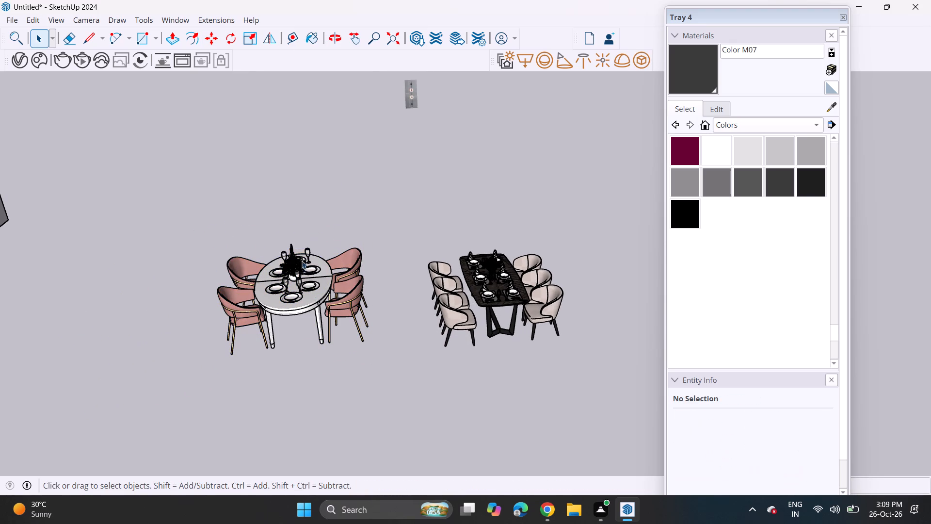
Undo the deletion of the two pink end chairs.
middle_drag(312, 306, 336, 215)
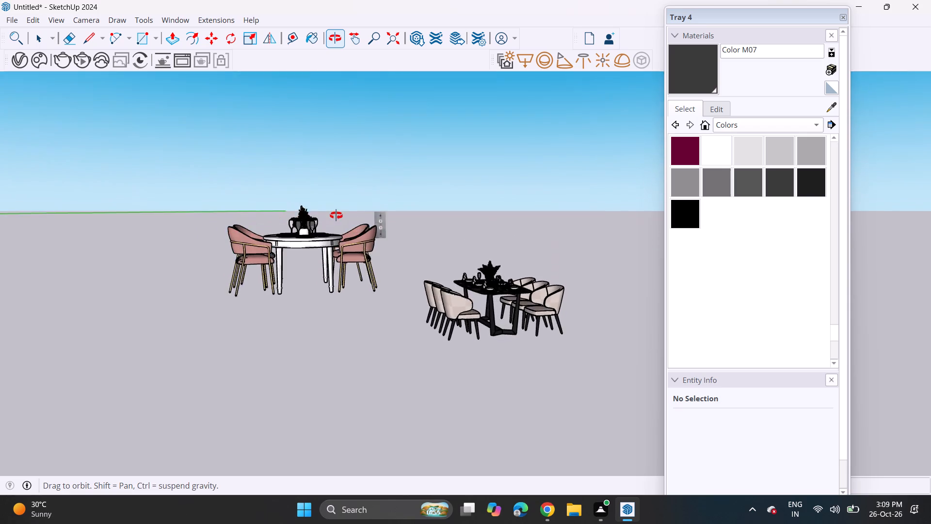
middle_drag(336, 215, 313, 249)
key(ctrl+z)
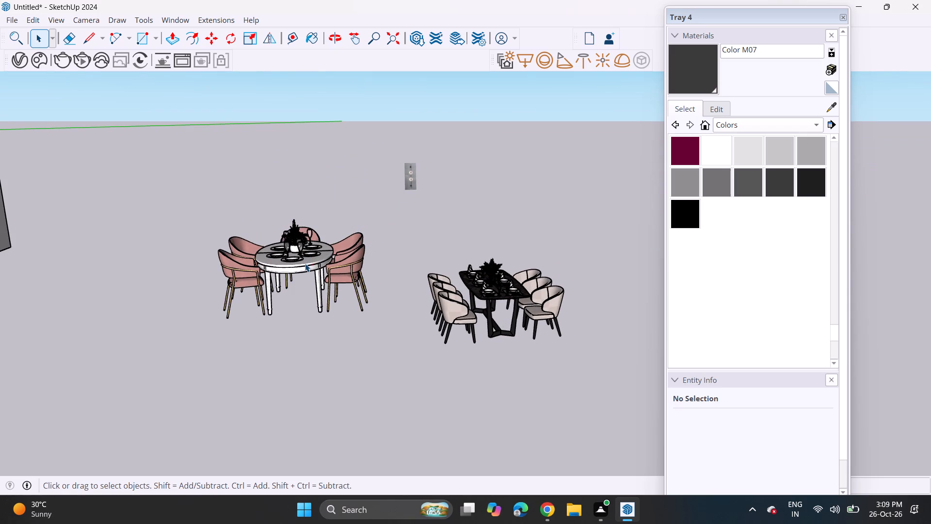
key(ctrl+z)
Import the Dining+table+4+seater model from Downloads and place it on the room floor near the framed-art wall.
click(10, 23)
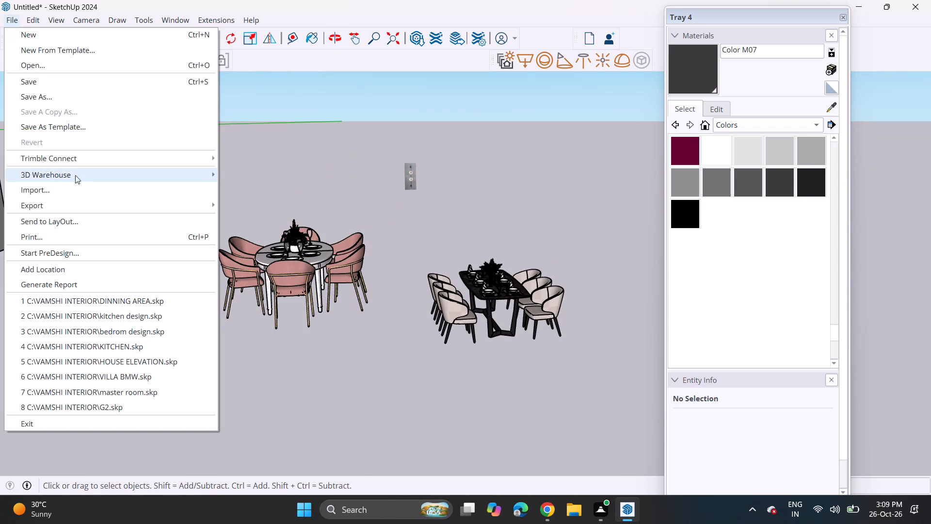
click(88, 181)
click(88, 187)
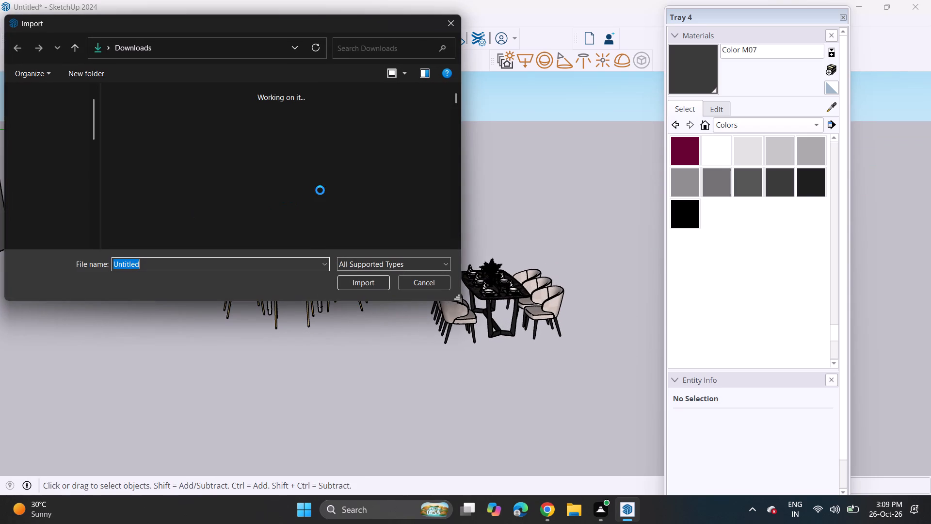
scroll(307, 198, down, 5)
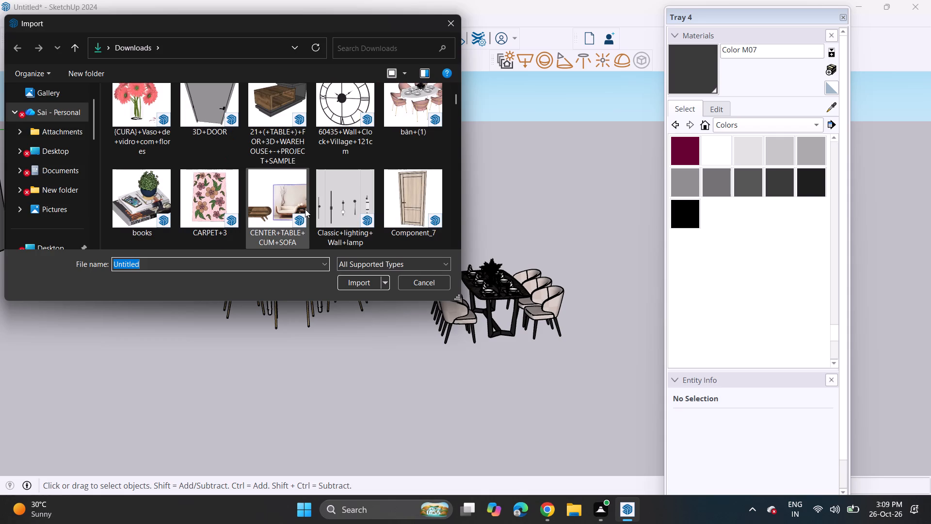
scroll(305, 209, down, 2)
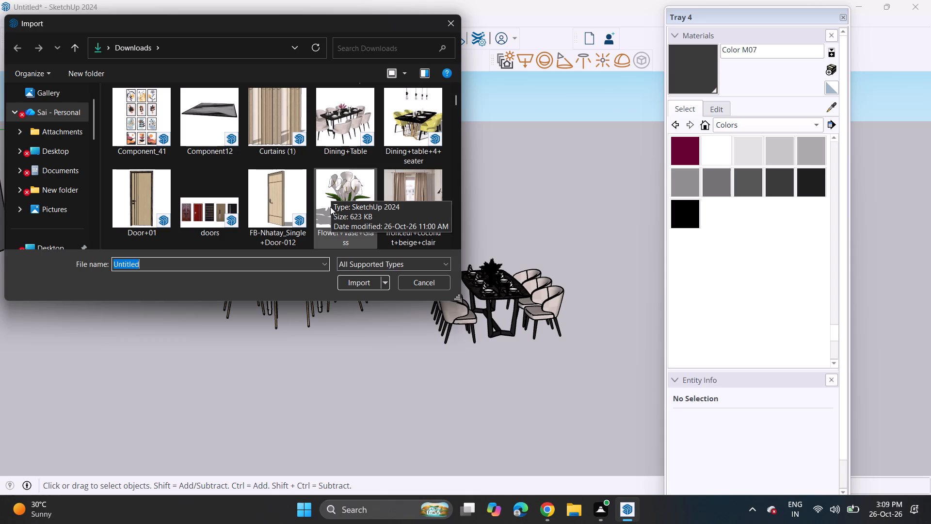
click(424, 118)
click(369, 278)
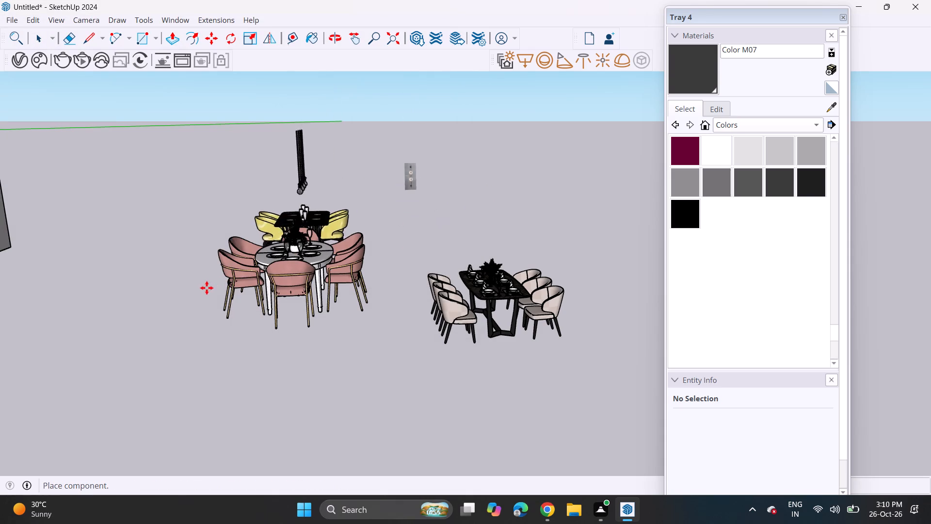
scroll(204, 289, down, 6)
shift+middle_drag(187, 301, 522, 265)
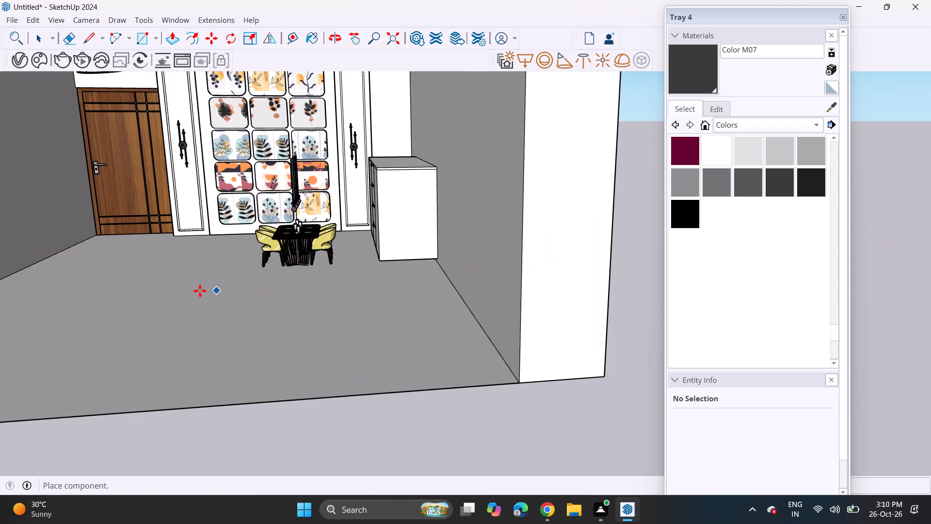
click(194, 267)
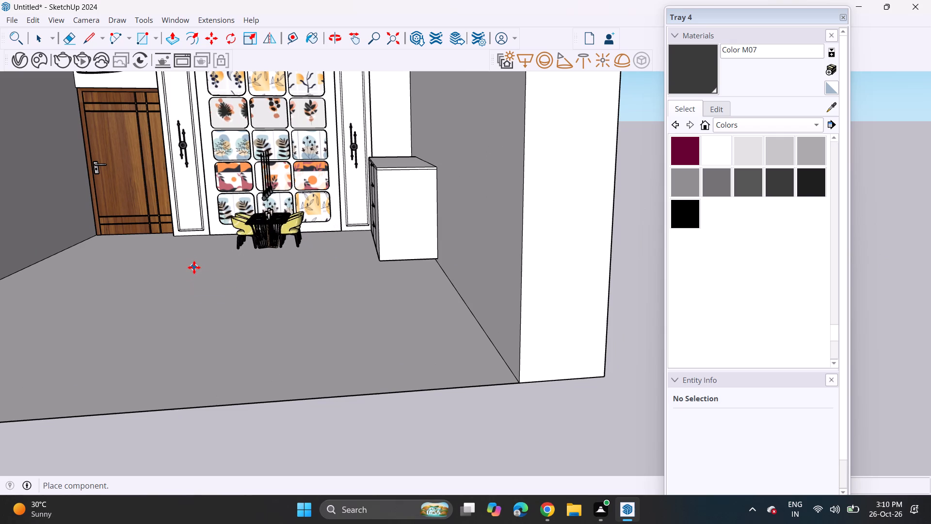
Scale up the four-seater dining set uniformly in two stages until it suits the room's proportions.
click(248, 36)
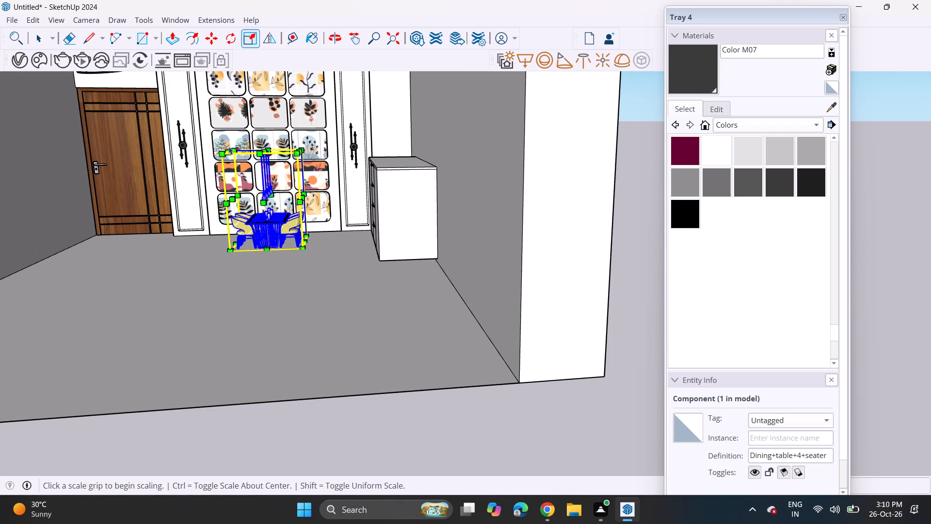
click(226, 153)
click(80, 143)
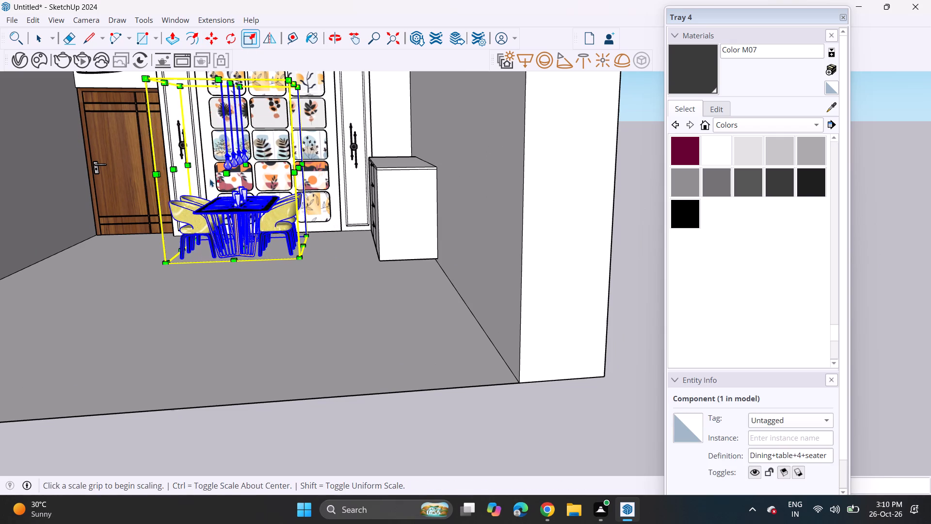
middle_drag(214, 182, 294, 200)
scroll(328, 174, down, 3)
middle_drag(353, 173, 352, 209)
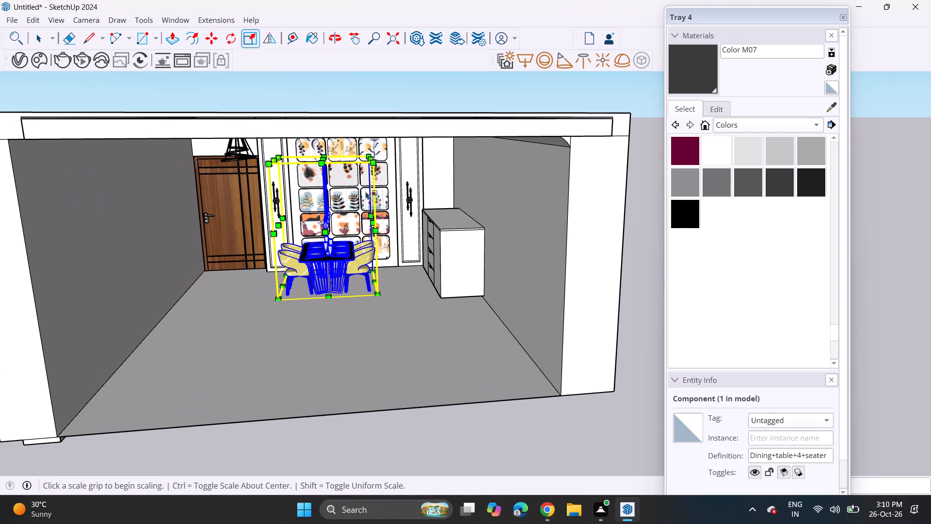
click(373, 161)
click(444, 133)
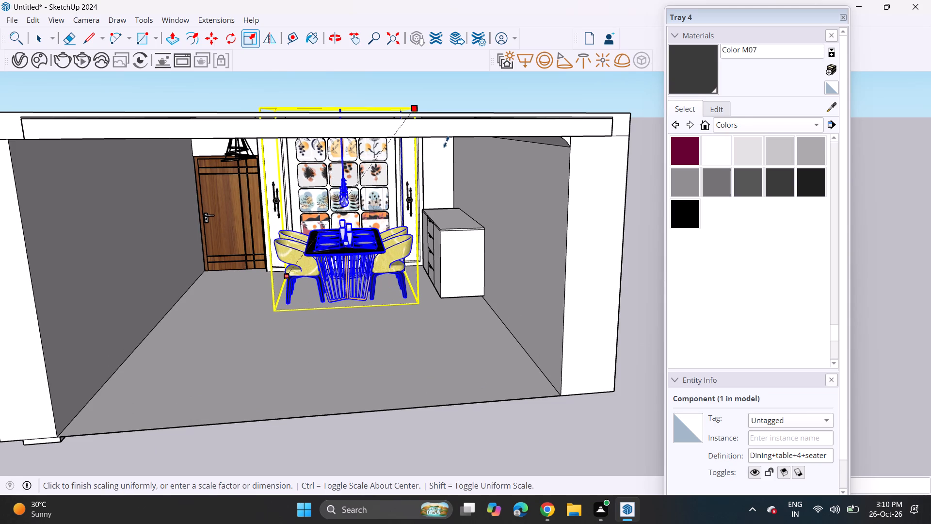
middle_drag(402, 256, 392, 239)
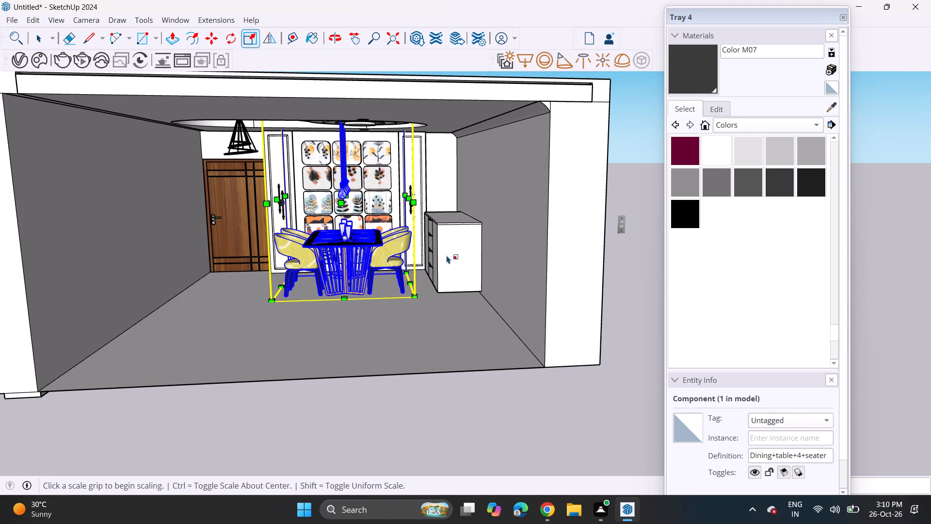
key(space)
click(493, 247)
Move the four-seater dining set with yellow chairs out of the room, near the other dining sets.
scroll(349, 256, down, 1)
scroll(347, 262, up, 2)
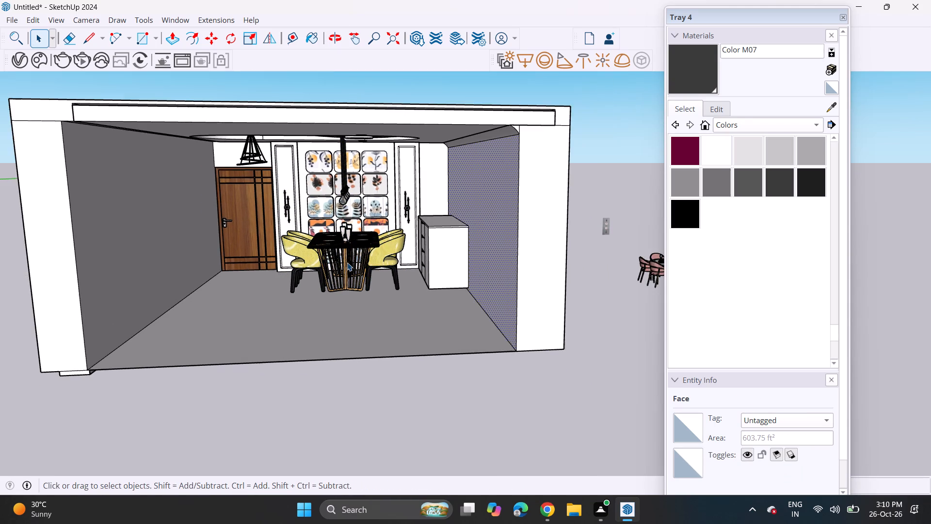
scroll(347, 262, up, 2)
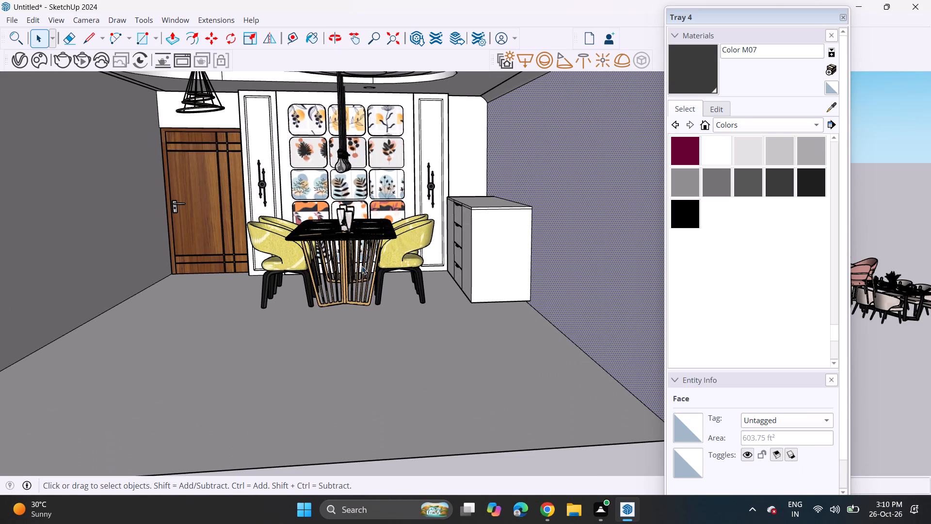
scroll(340, 261, up, 2)
middle_drag(304, 256, 319, 294)
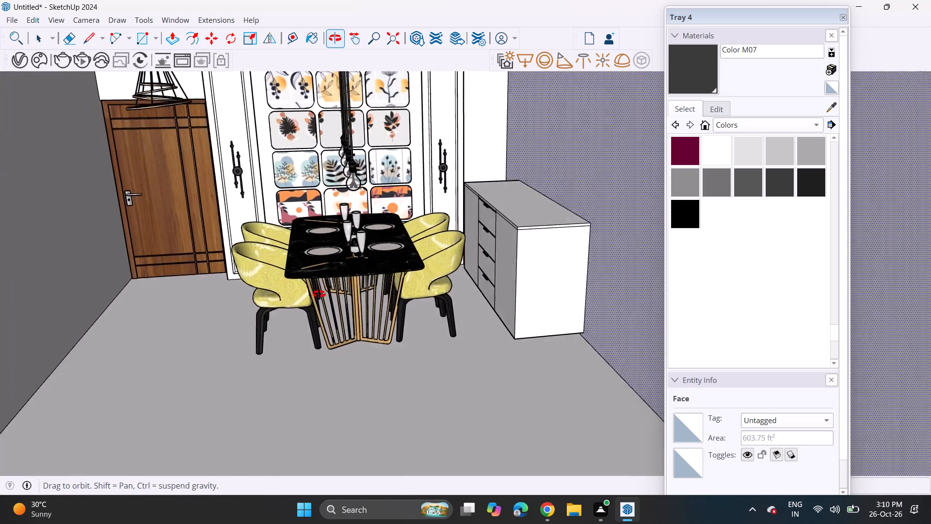
middle_drag(319, 294, 273, 270)
scroll(268, 264, down, 2)
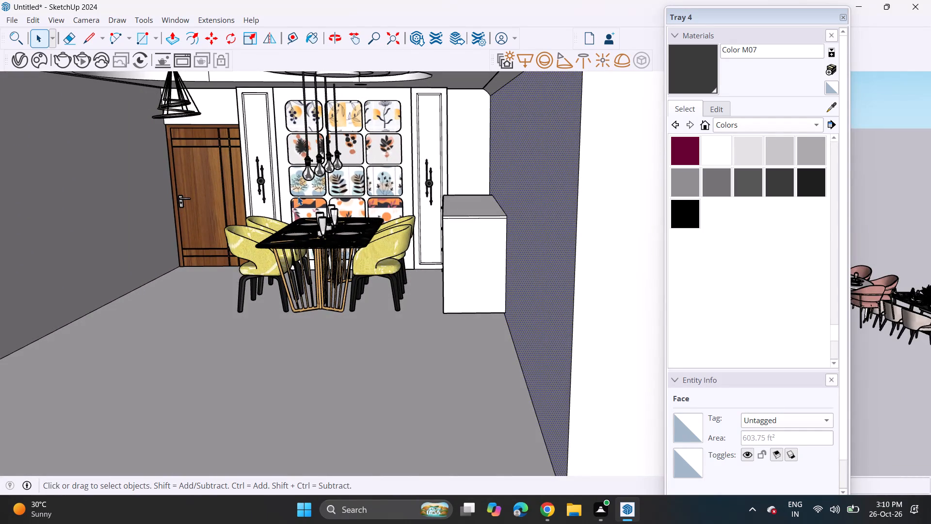
click(317, 232)
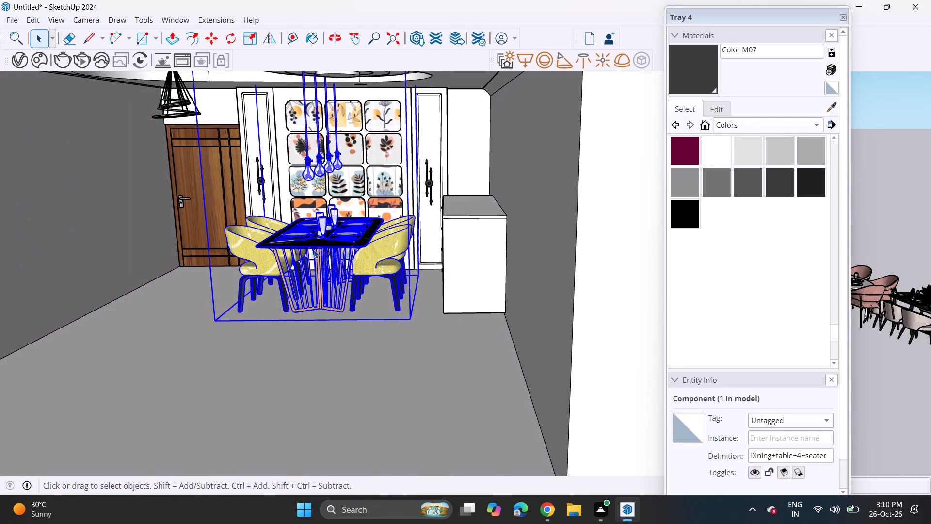
key(m)
click(316, 246)
scroll(398, 254, down, 6)
shift+middle_drag(363, 261, 218, 266)
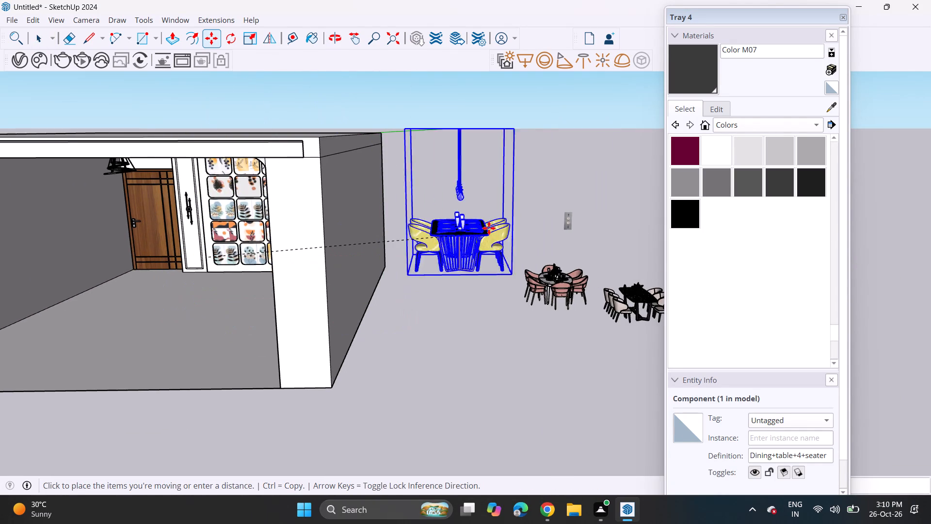
click(492, 228)
Examine the three dining sets together outside the room.
scroll(516, 268, up, 1)
middle_drag(514, 268, 392, 270)
middle_drag(407, 292, 324, 328)
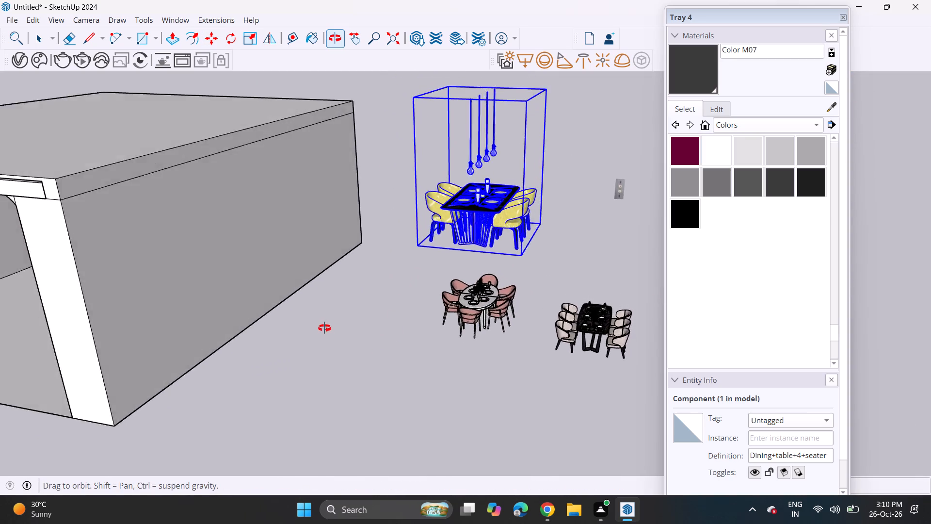
middle_drag(324, 328, 421, 350)
scroll(592, 326, up, 1)
middle_drag(588, 313, 479, 318)
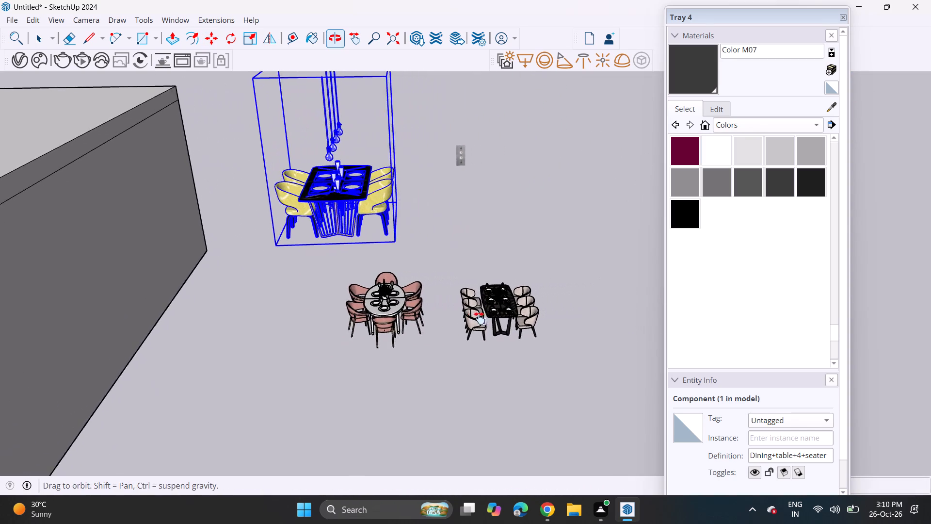
middle_drag(479, 318, 453, 314)
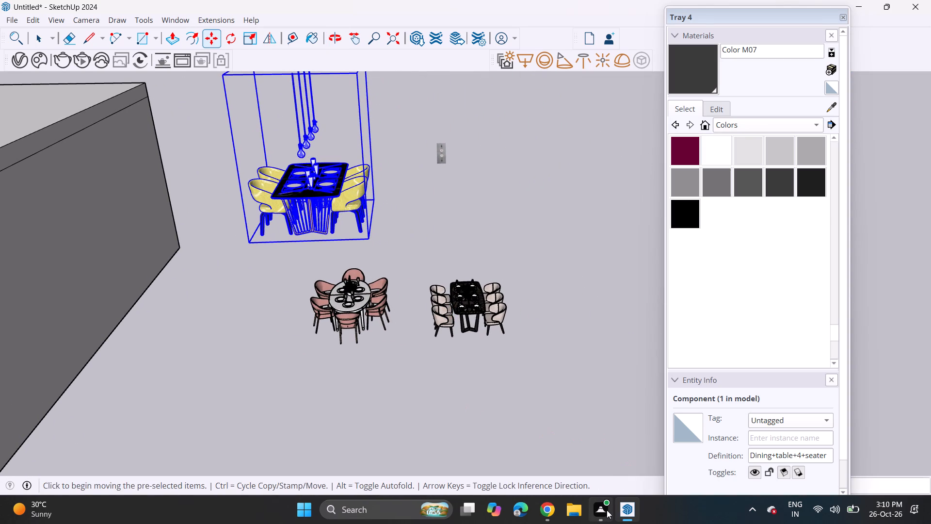
Switch to 3D Warehouse in Chrome and download the 1.9 MB Dining model with white chairs and pendant lamps.
click(547, 510)
scroll(521, 415, down, 8)
scroll(485, 373, down, 10)
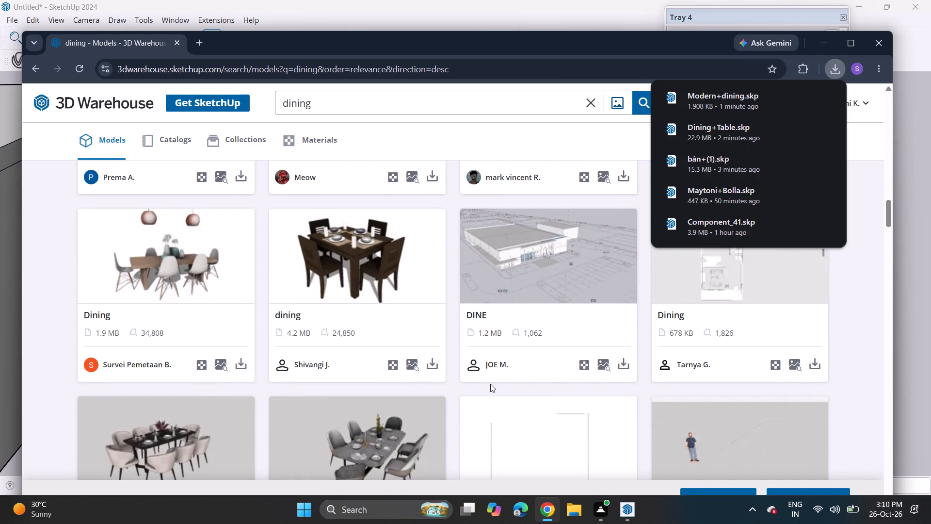
click(243, 360)
click(257, 390)
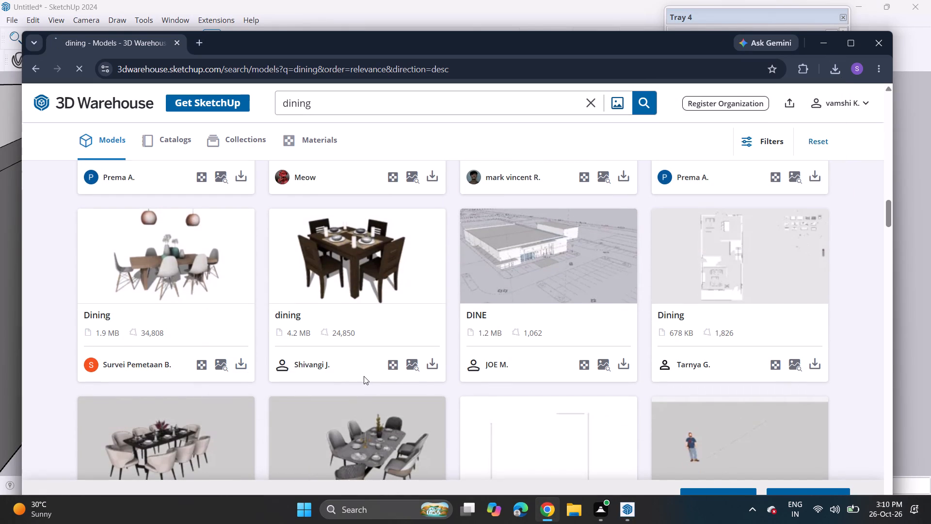
Browse further dining results in 3D Warehouse for another suitable table and chair set.
scroll(364, 376, down, 2)
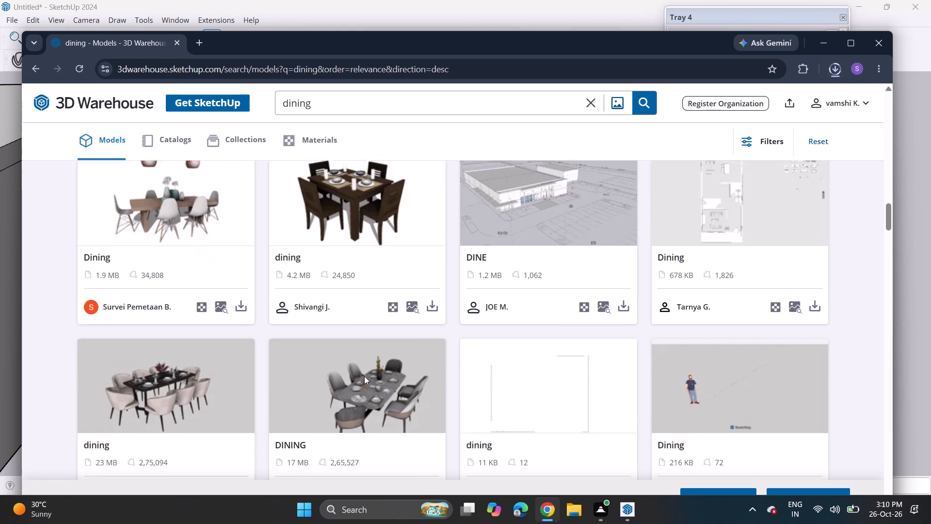
scroll(364, 376, down, 4)
scroll(391, 409, down, 3)
scroll(392, 411, up, 1)
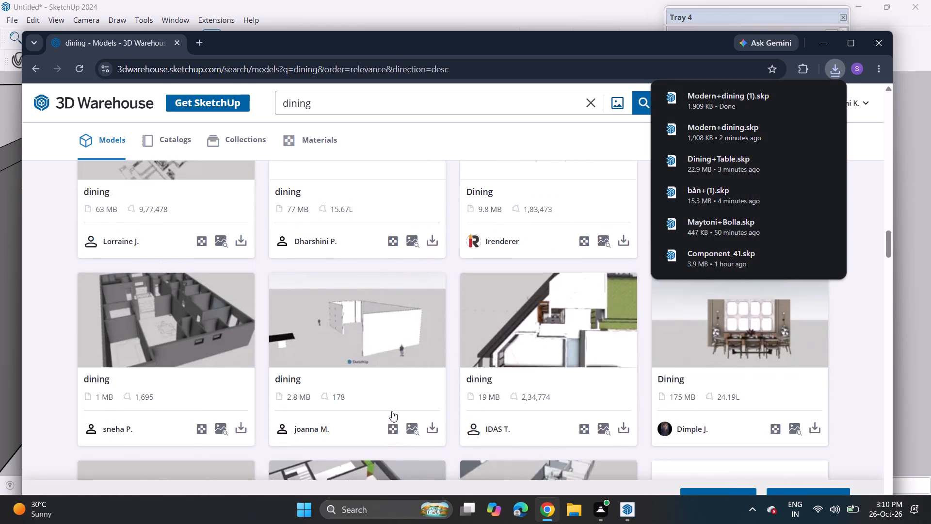
scroll(392, 411, down, 3)
scroll(392, 411, up, 1)
scroll(393, 414, down, 7)
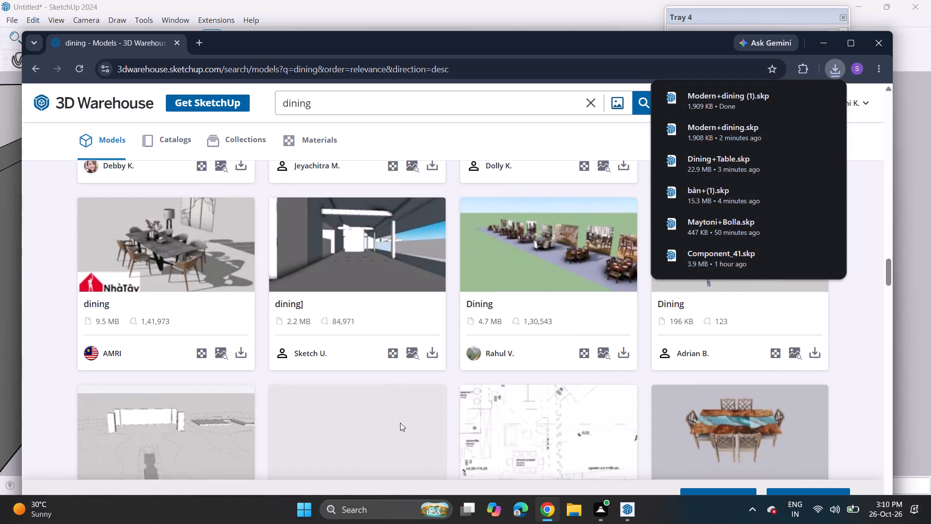
scroll(400, 423, up, 1)
scroll(400, 423, down, 7)
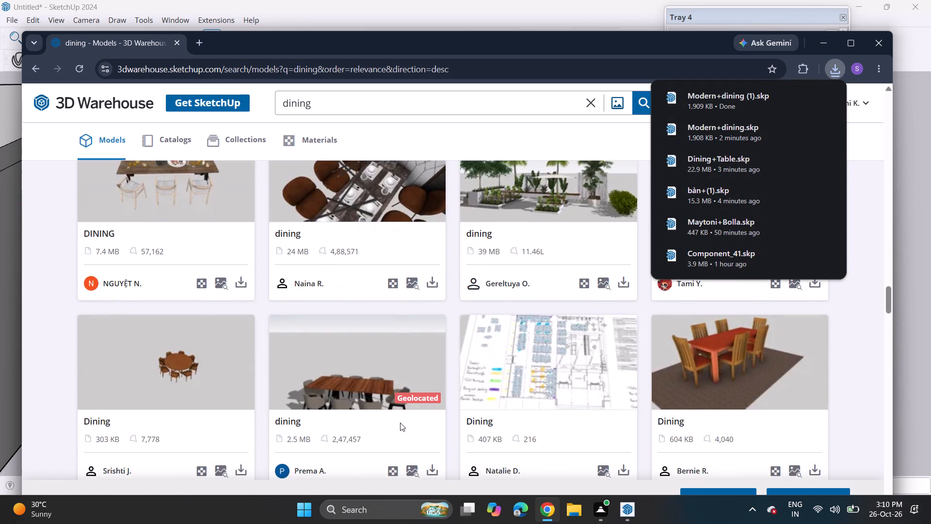
scroll(400, 423, down, 7)
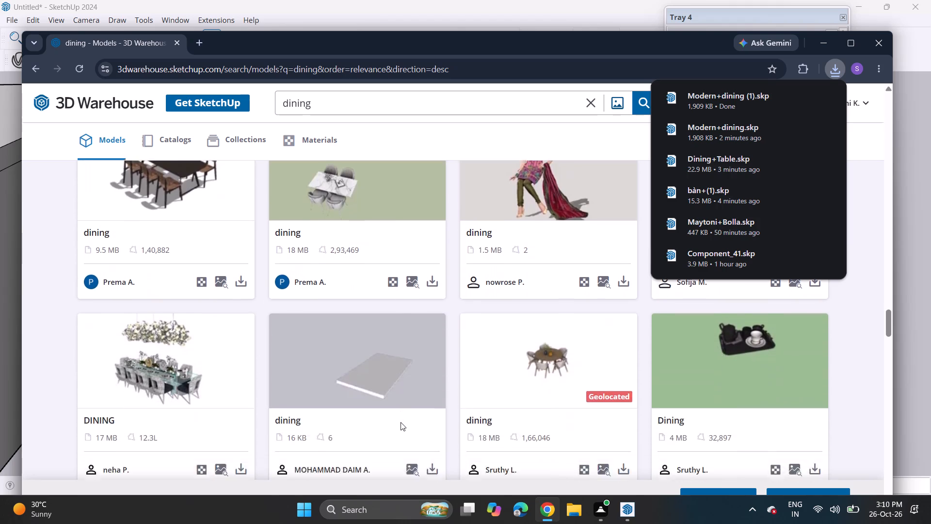
scroll(401, 422, down, 5)
scroll(405, 423, up, 1)
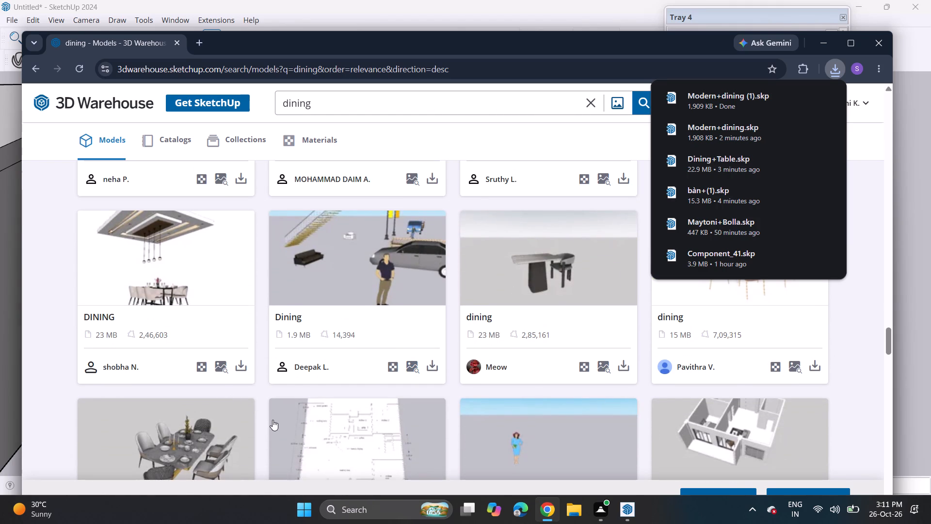
Browse the remaining loaded dining results in 3D Warehouse for another suitable table and chair set.
scroll(273, 422, up, 3)
scroll(270, 422, down, 8)
scroll(379, 415, down, 1)
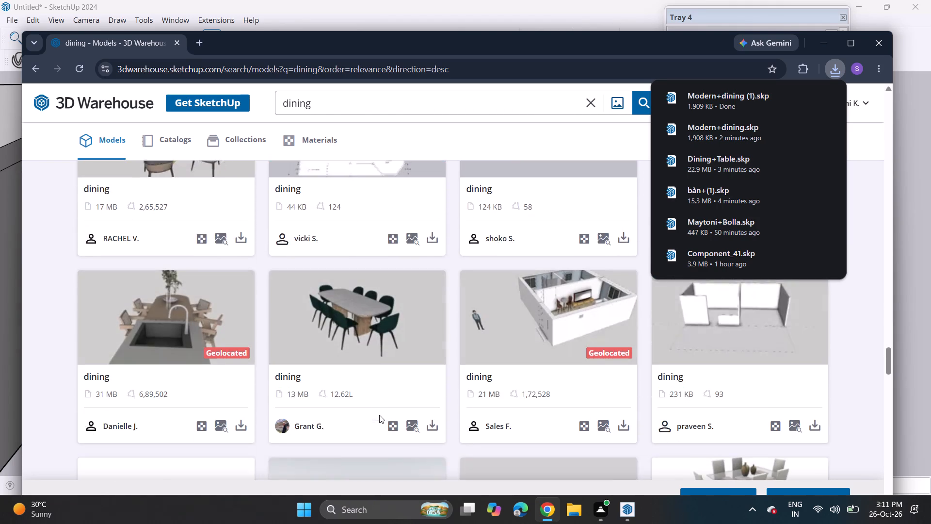
scroll(379, 415, down, 3)
scroll(380, 415, up, 2)
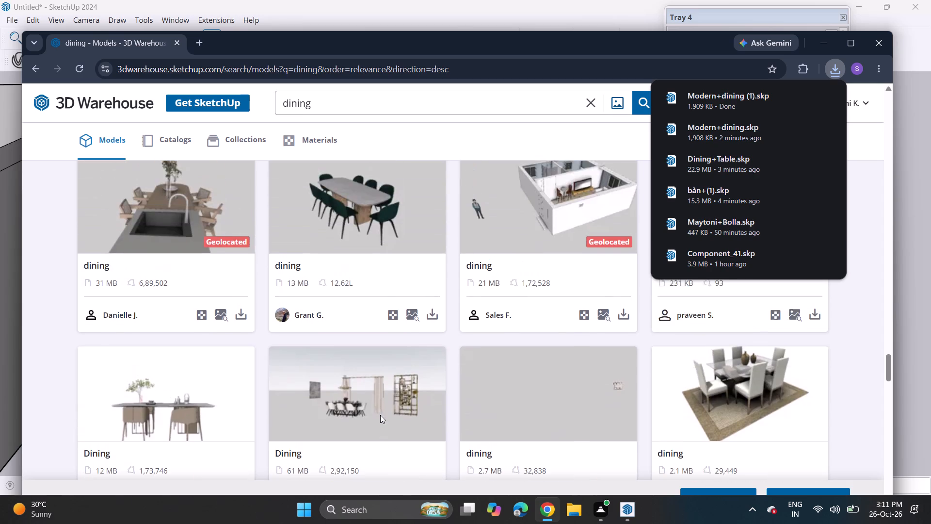
scroll(380, 415, down, 6)
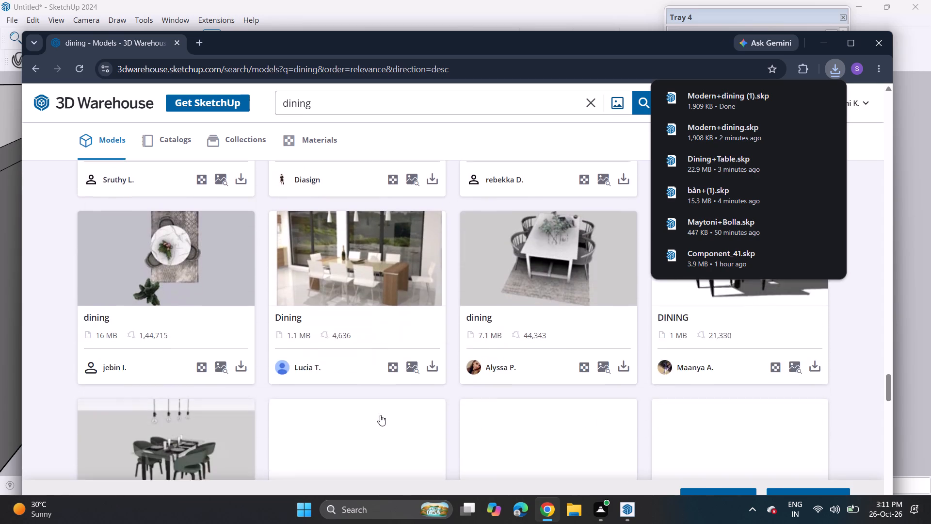
scroll(380, 415, down, 2)
scroll(383, 415, up, 1)
scroll(383, 415, down, 1)
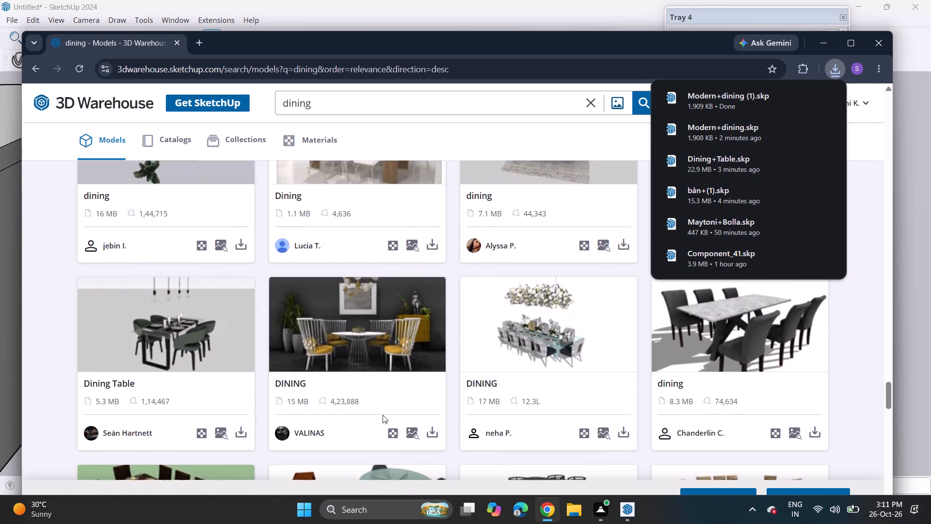
scroll(383, 415, down, 8)
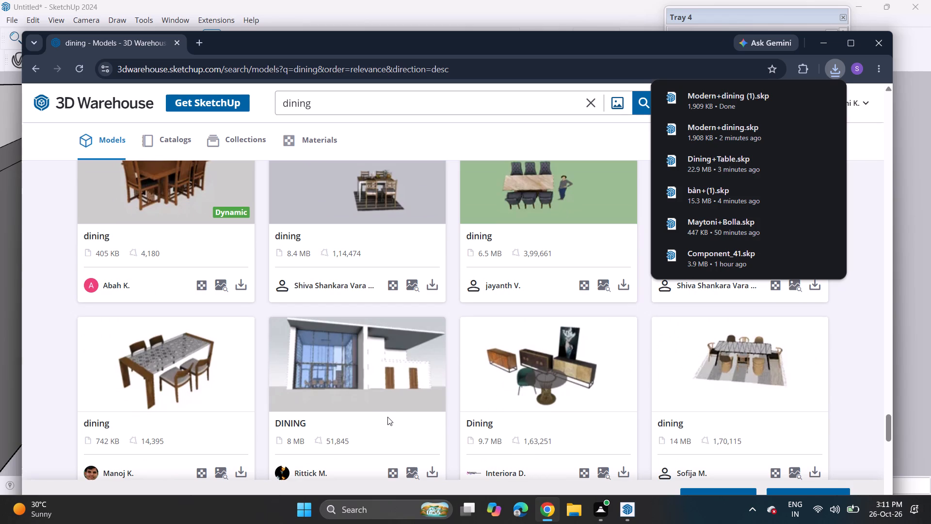
scroll(389, 418, down, 1)
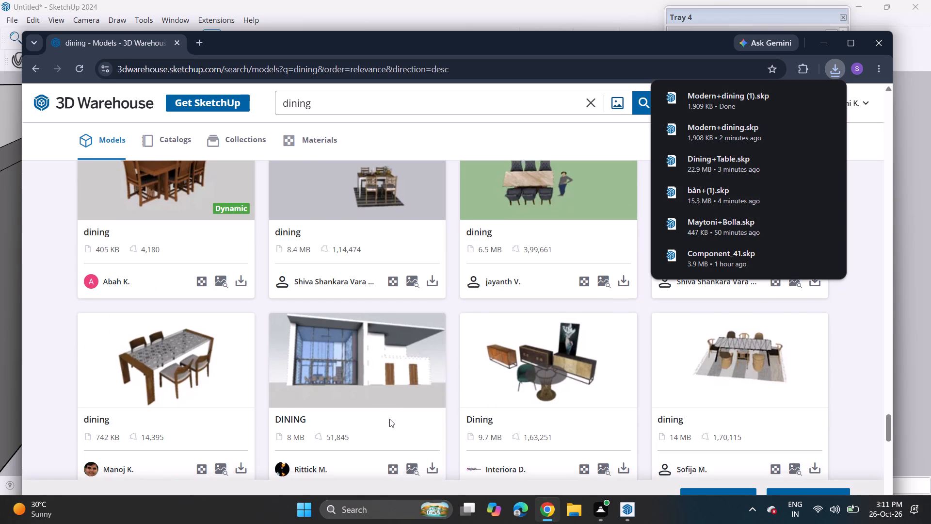
scroll(389, 419, down, 5)
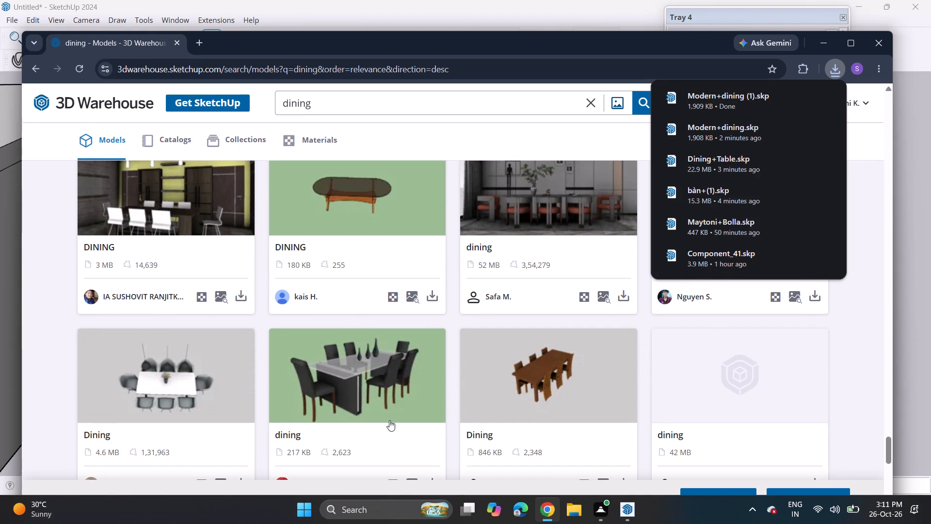
scroll(389, 420, down, 4)
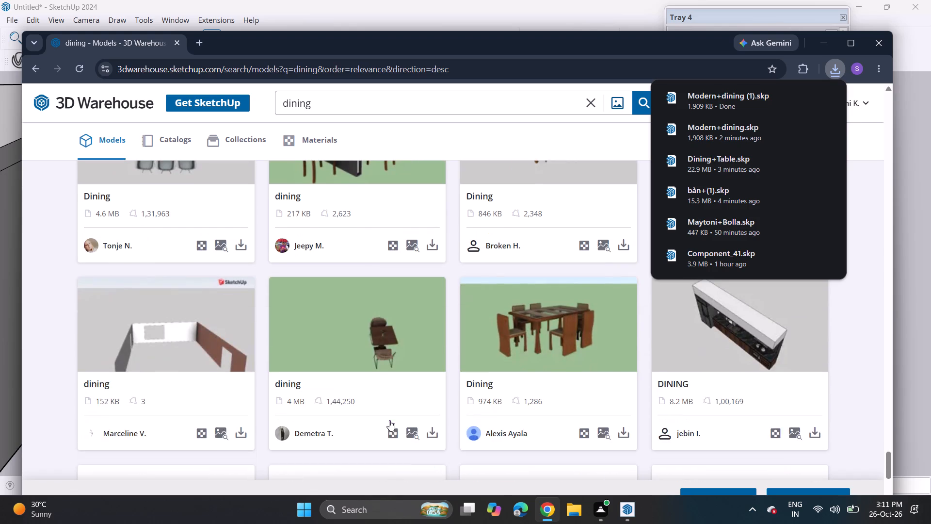
scroll(389, 420, down, 4)
scroll(389, 420, up, 1)
scroll(389, 420, down, 3)
scroll(389, 420, up, 1)
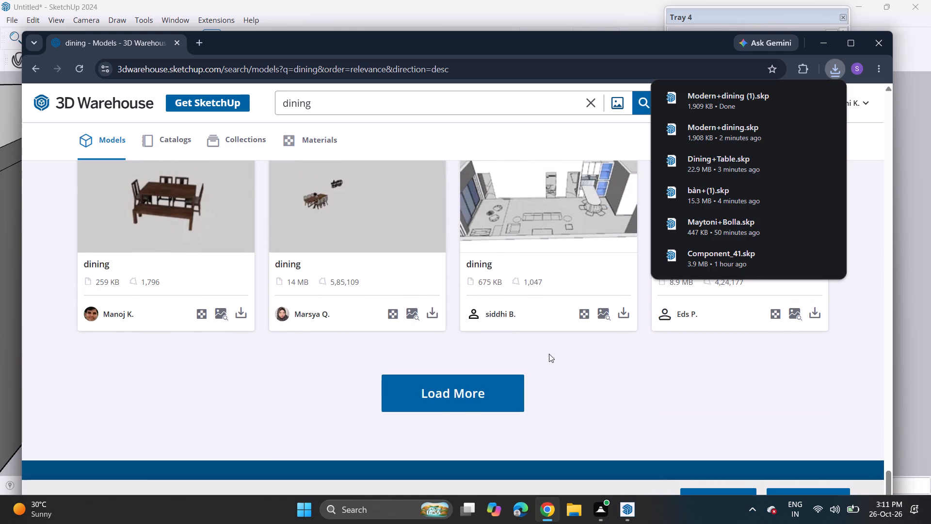
Load more dining results and download the 17 MB DINING TABLE model with the wooden top and light chairs as a SketchUp file.
click(443, 416)
click(447, 411)
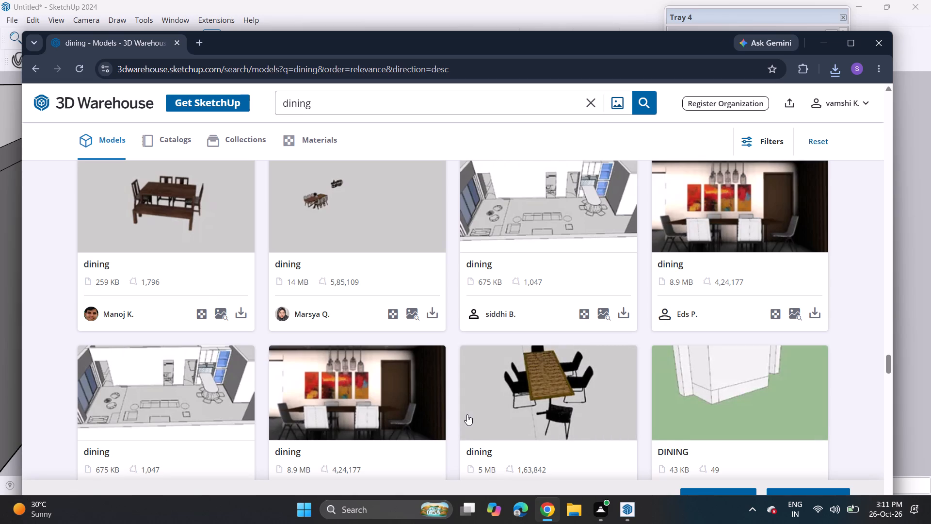
scroll(467, 414, down, 2)
scroll(467, 414, up, 1)
scroll(467, 414, down, 5)
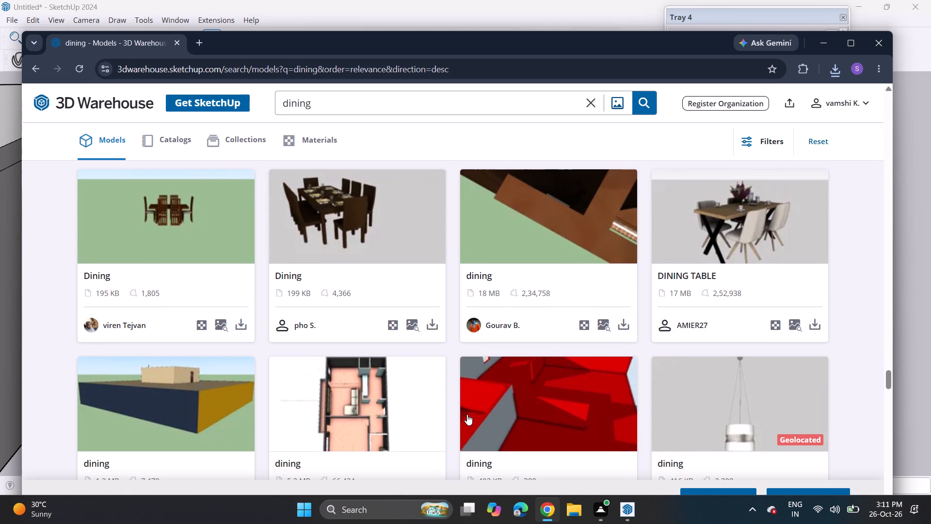
click(811, 324)
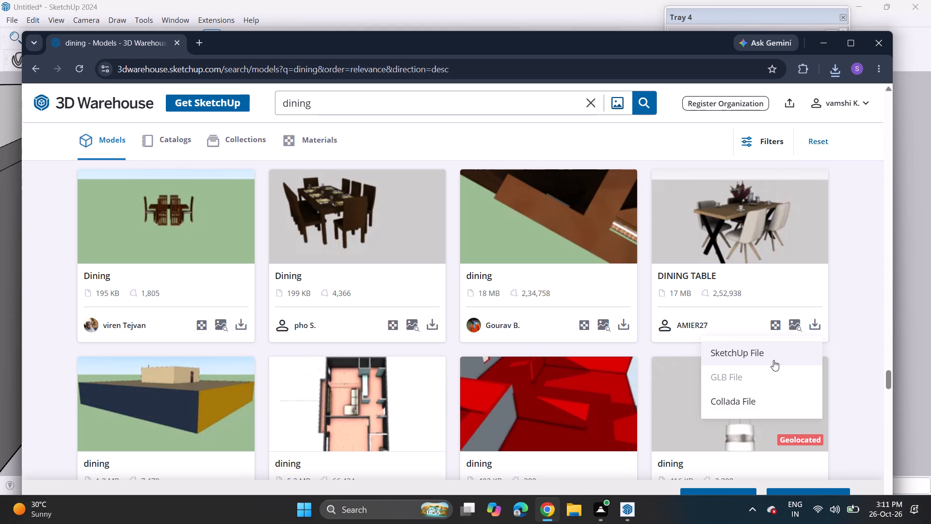
click(773, 360)
Browse the newly loaded dining results for further table and chair sets.
scroll(640, 382, down, 8)
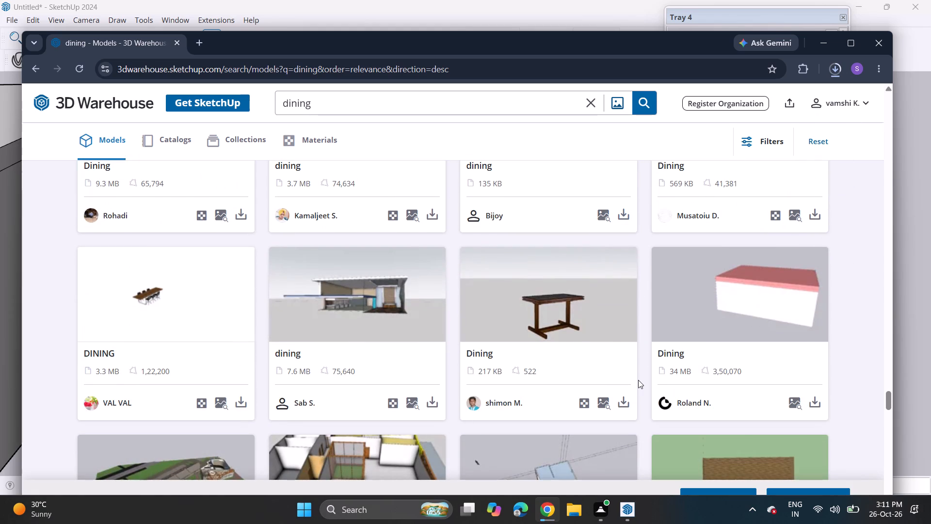
scroll(525, 376, down, 8)
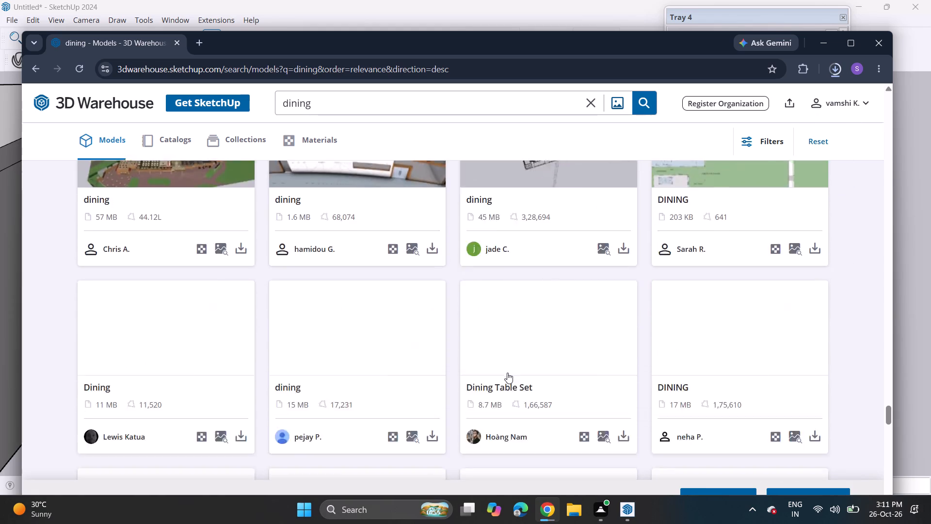
scroll(495, 382, up, 3)
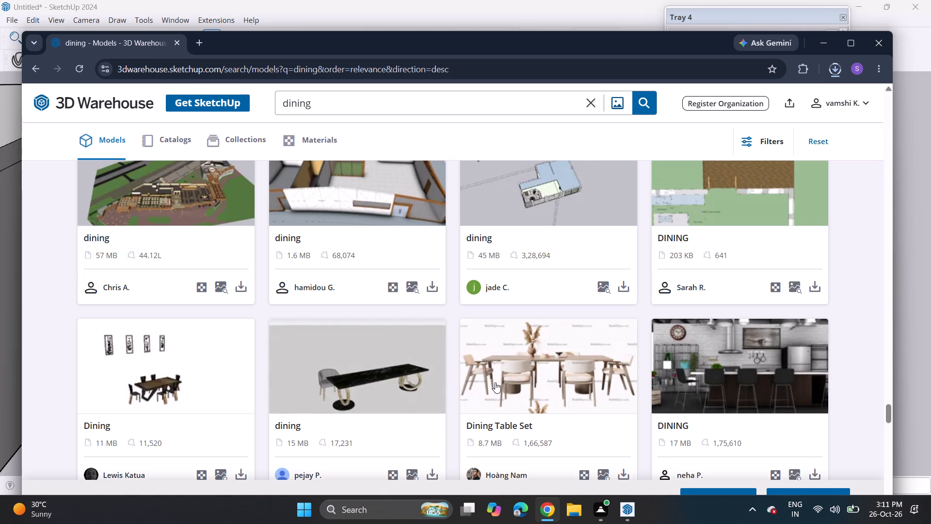
scroll(495, 382, down, 6)
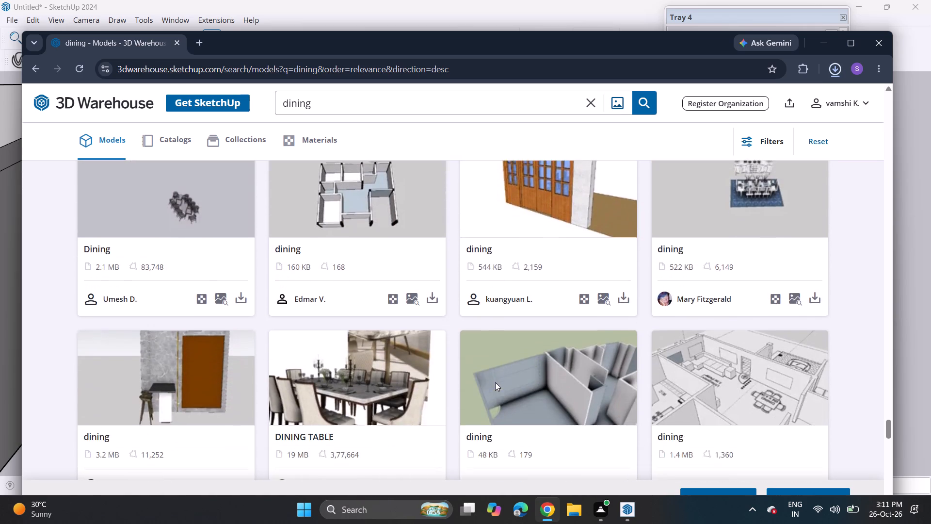
scroll(495, 382, down, 2)
scroll(495, 382, up, 1)
scroll(495, 382, down, 1)
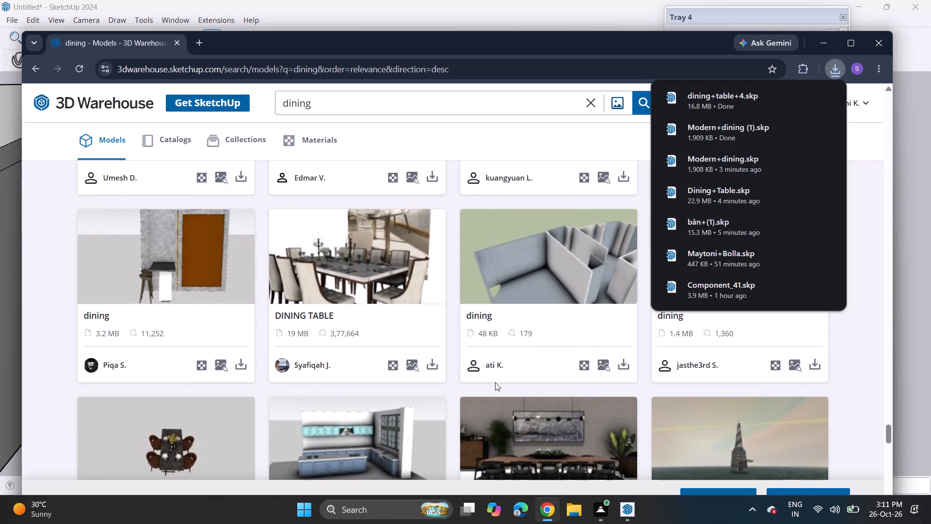
scroll(495, 382, down, 4)
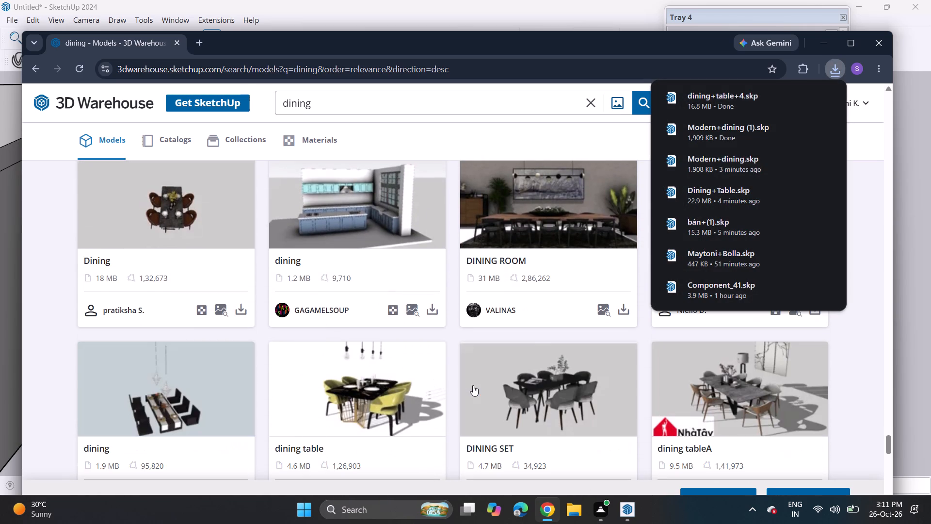
scroll(473, 385, down, 3)
scroll(473, 385, up, 1)
scroll(473, 385, down, 2)
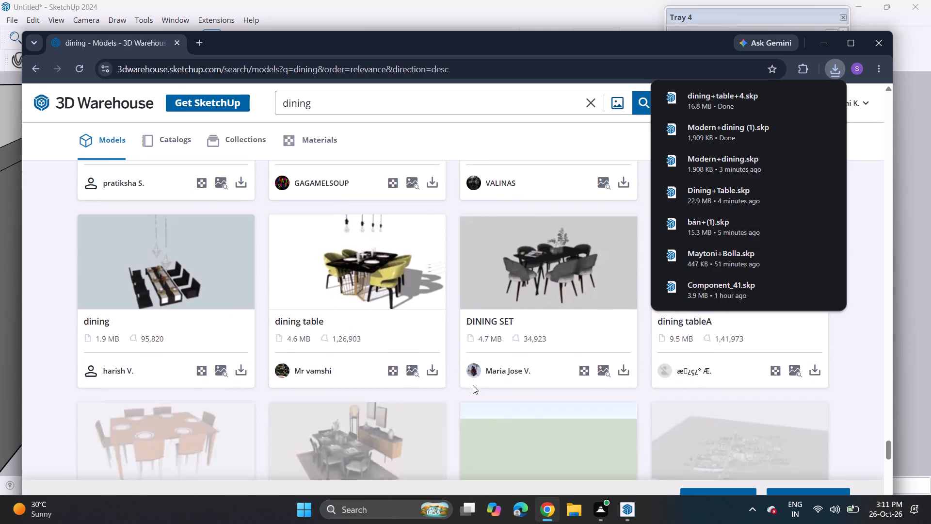
scroll(473, 385, down, 7)
scroll(473, 385, up, 1)
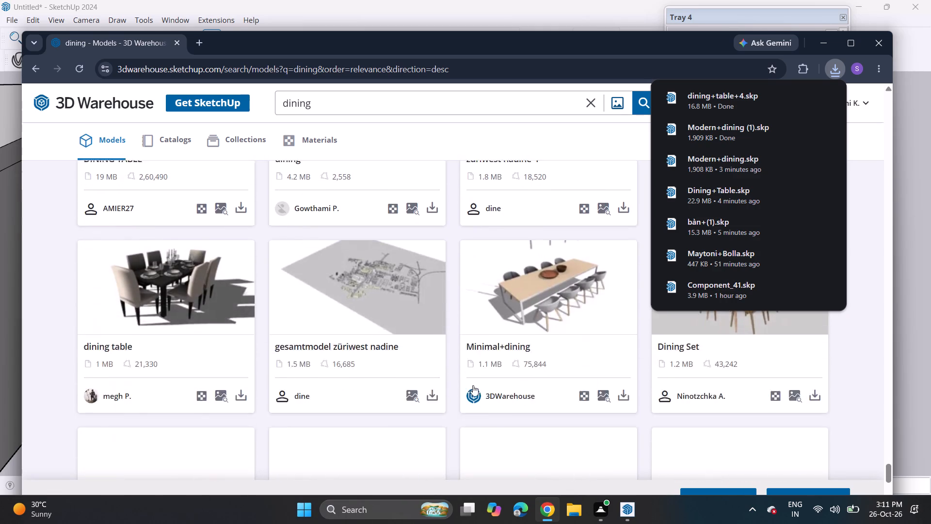
scroll(473, 385, down, 5)
scroll(473, 385, up, 1)
scroll(473, 385, down, 1)
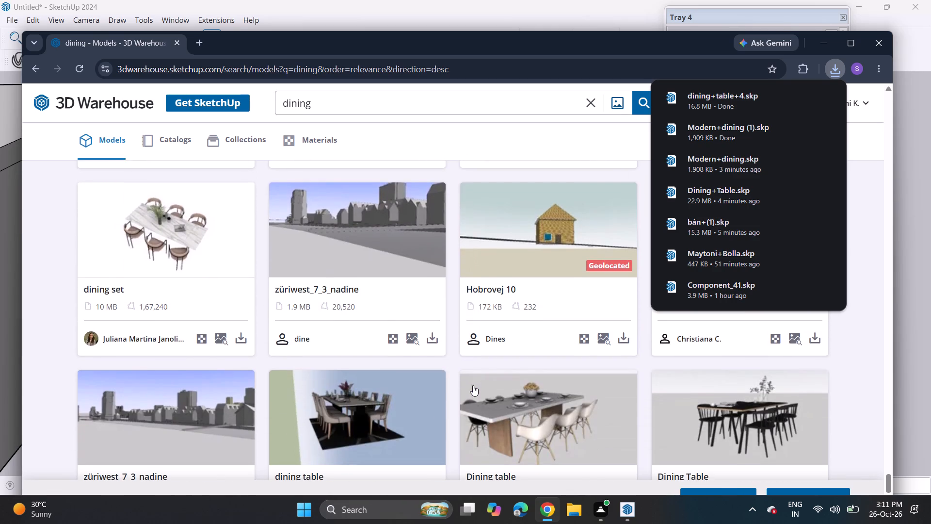
Download the 6.3 MB Dining table model with the grey top and white shell chairs.
scroll(473, 385, down, 1)
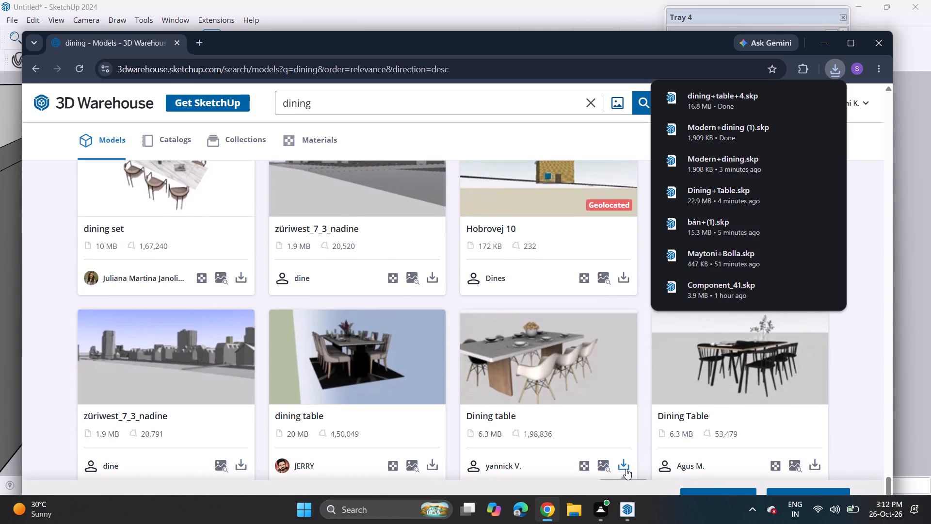
click(626, 469)
click(653, 365)
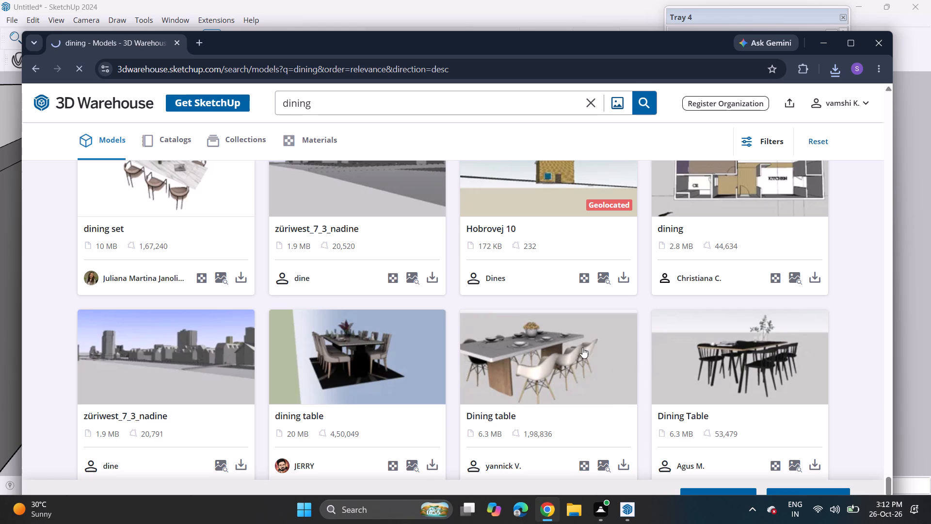
Switch back to the SketchUp model containing the dining sets.
scroll(466, 366, down, 5)
scroll(466, 366, up, 1)
scroll(469, 342, down, 1)
scroll(469, 342, up, 4)
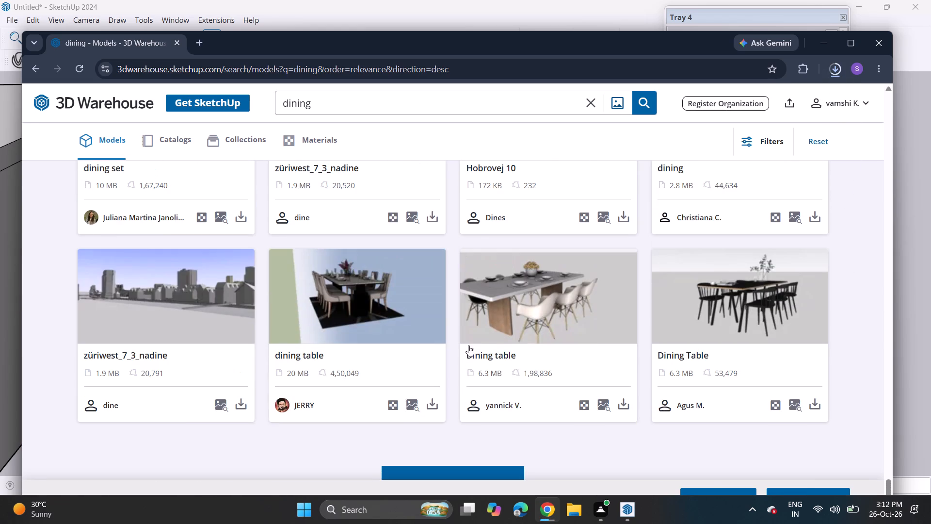
click(626, 515)
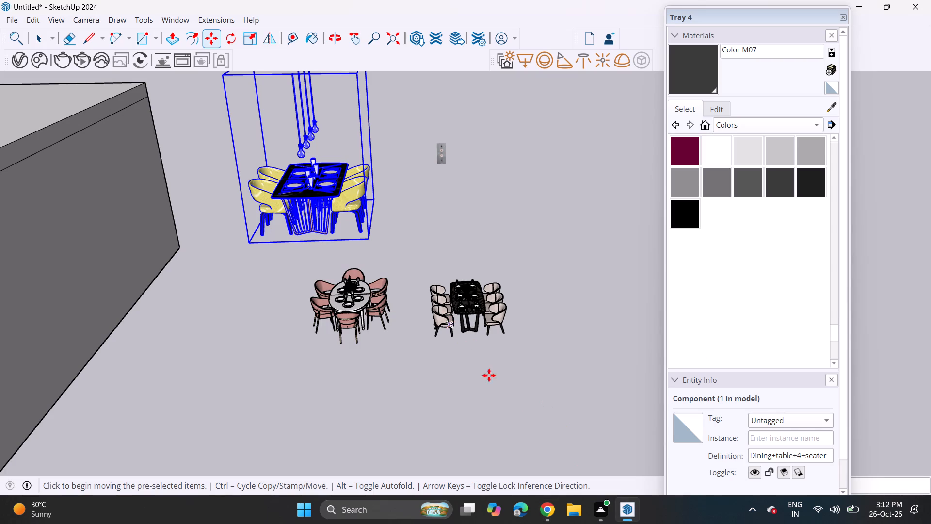
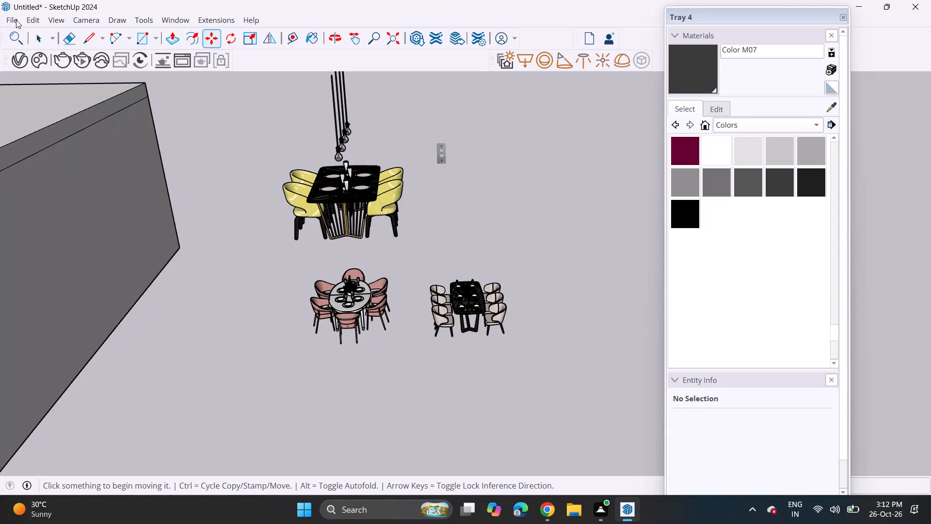
Import the Dining model from Downloads, place it in the open space behind the existing dining sets, and select it.
click(16, 20)
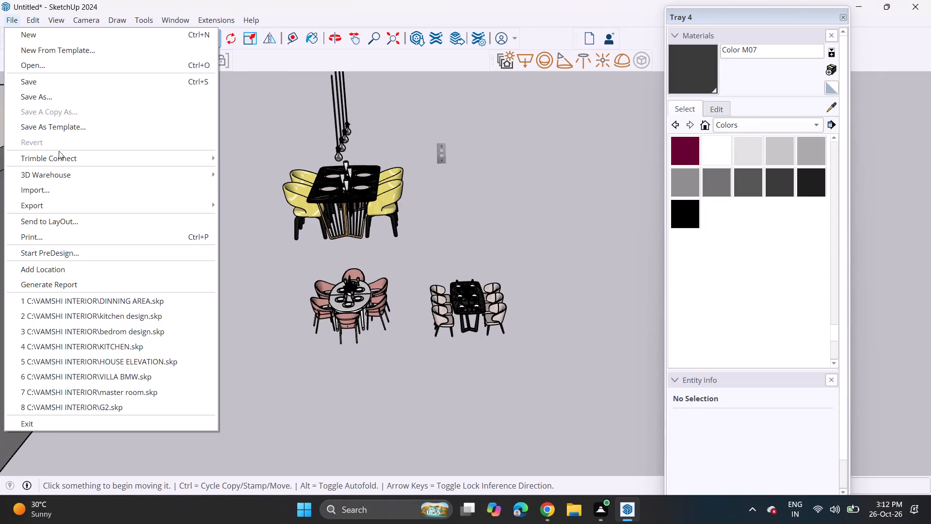
click(62, 190)
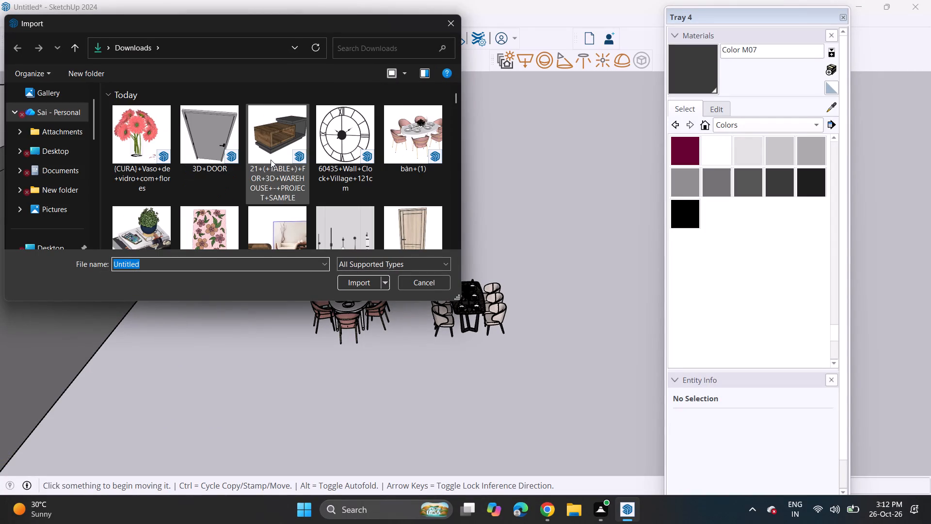
scroll(269, 163, up, 4)
scroll(270, 163, down, 4)
scroll(270, 163, up, 1)
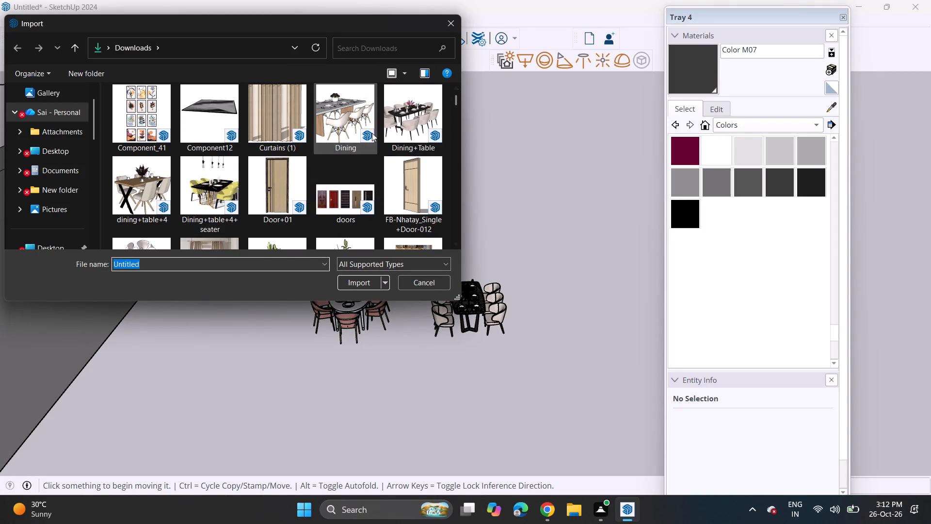
click(354, 126)
click(354, 287)
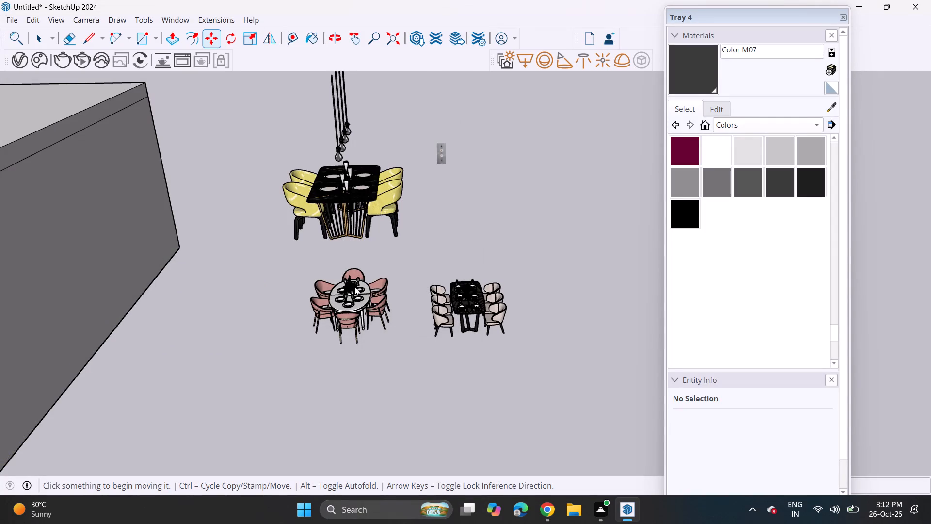
scroll(284, 310, down, 7)
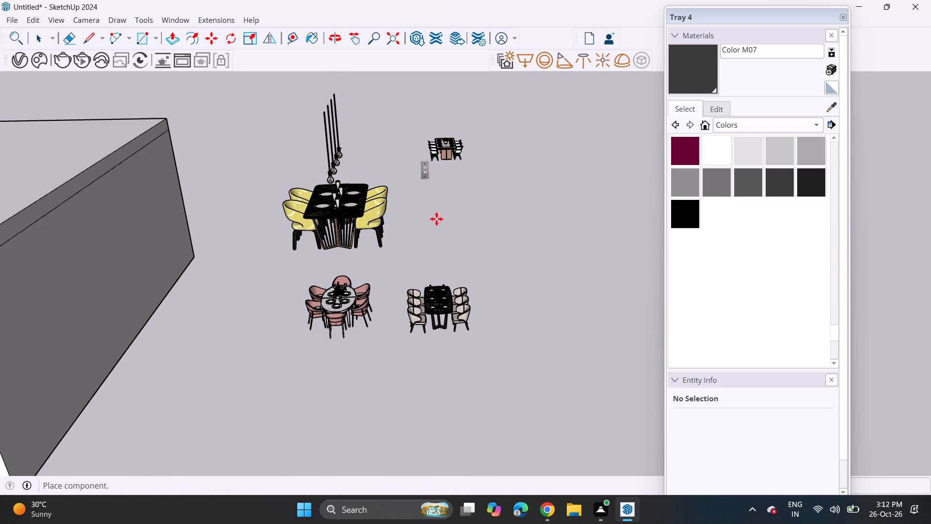
scroll(371, 239, down, 7)
scroll(365, 257, up, 1)
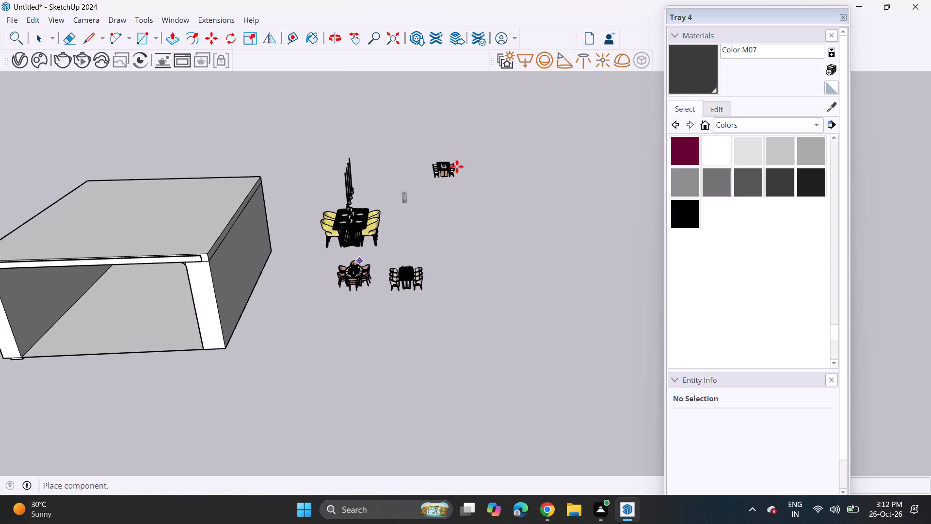
click(455, 167)
scroll(238, 327, down, 6)
key(space)
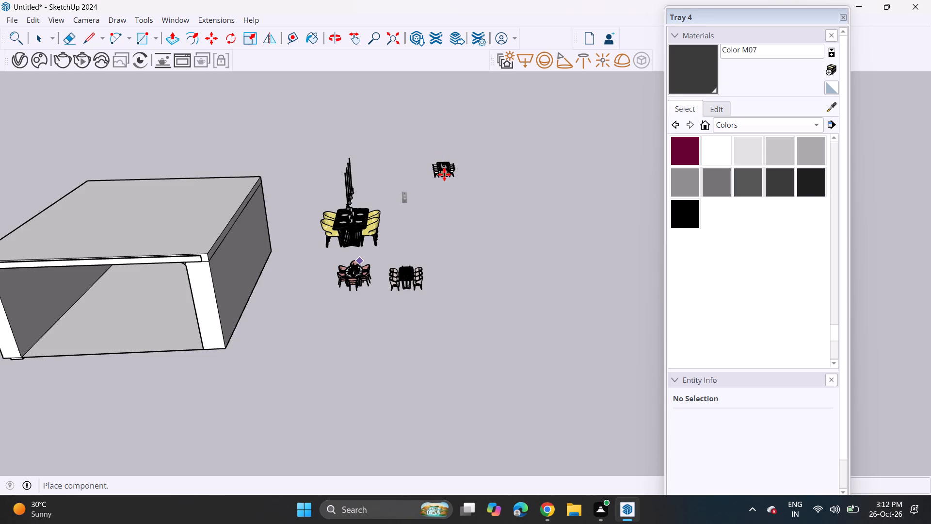
click(444, 174)
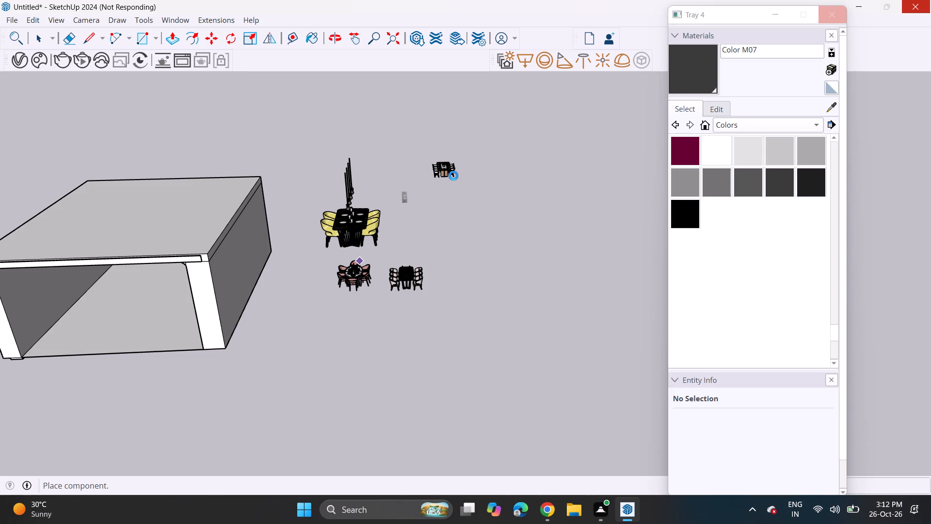
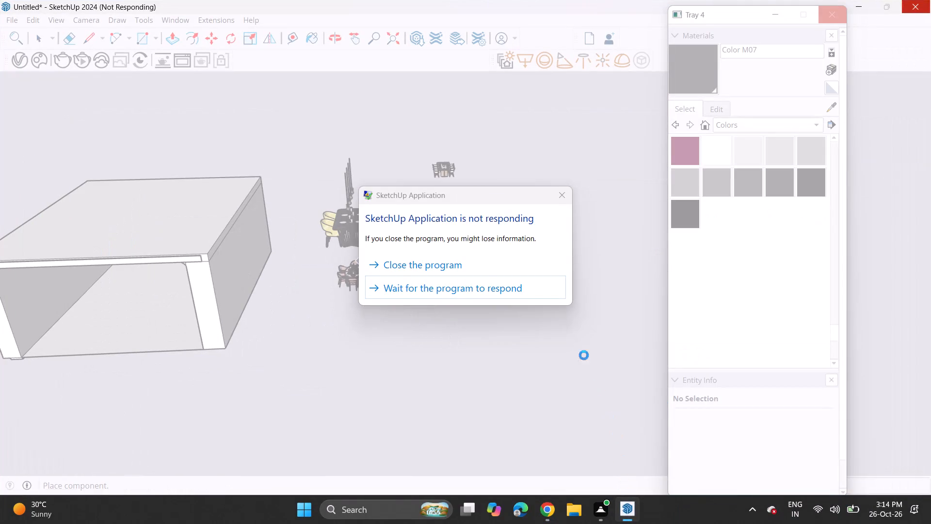
Close the unresponsive SketchUp program instead of waiting for it to respond.
click(431, 264)
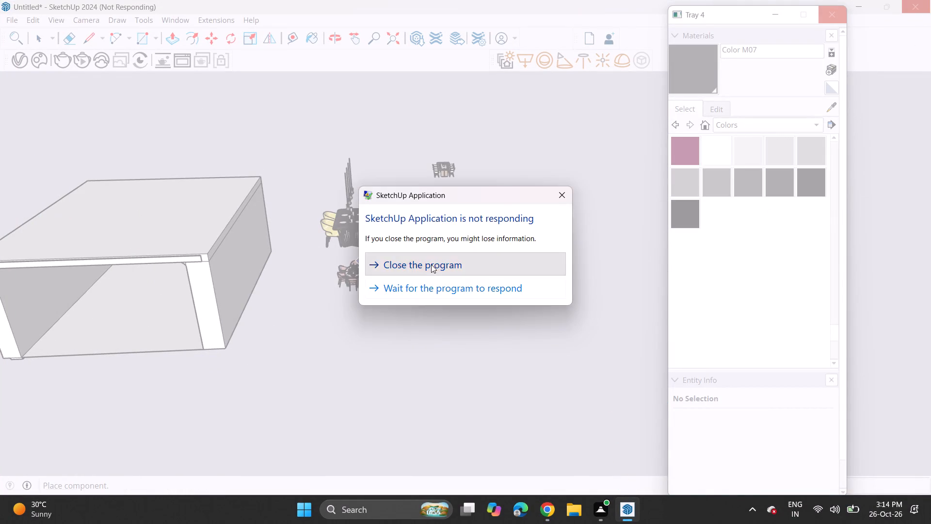
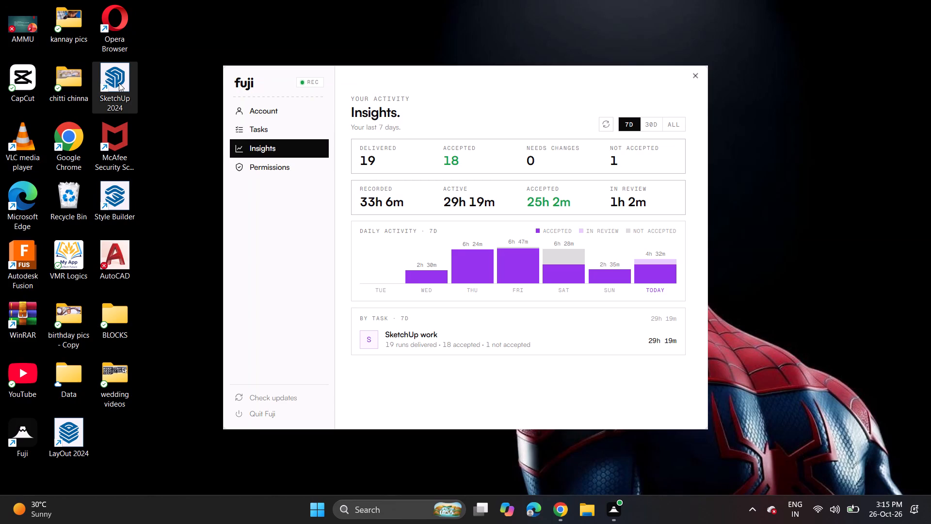
Relaunch SketchUp 2024 from the desktop and bring its welcome window to the front.
double_click(120, 83)
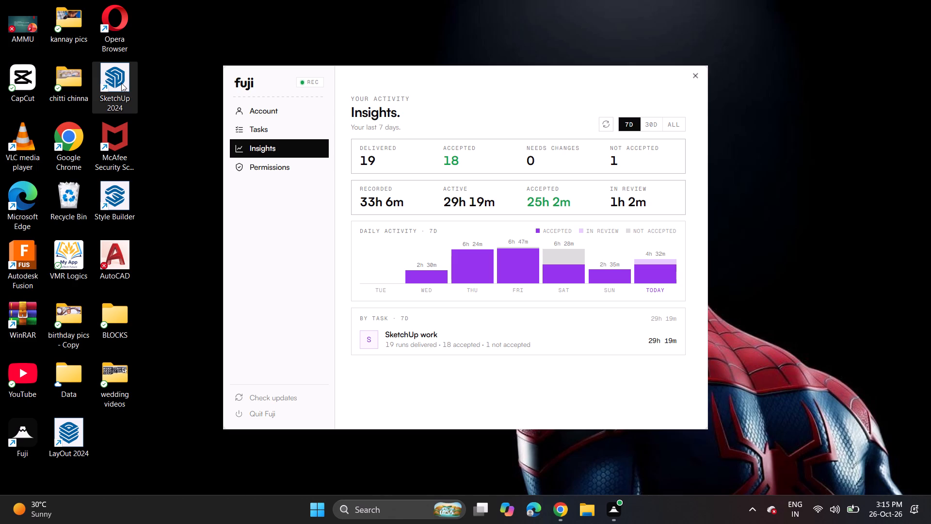
double_click(130, 84)
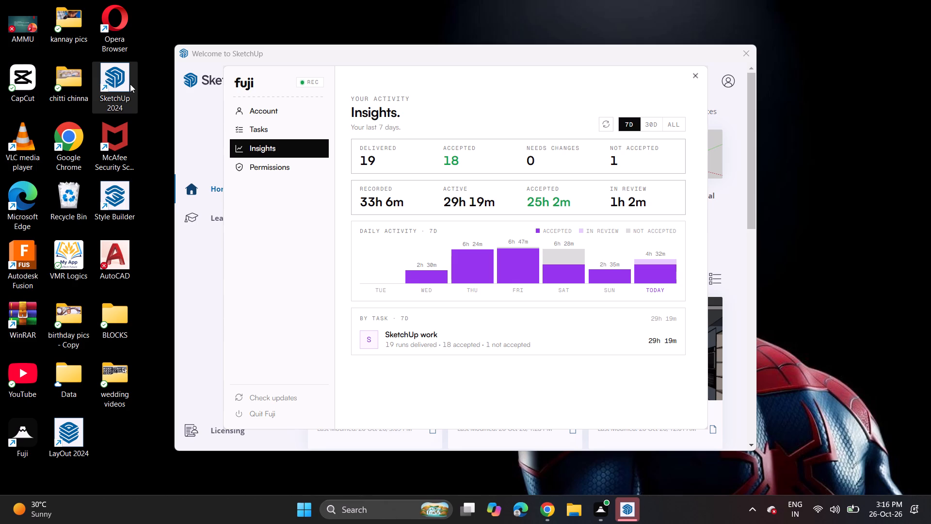
click(215, 155)
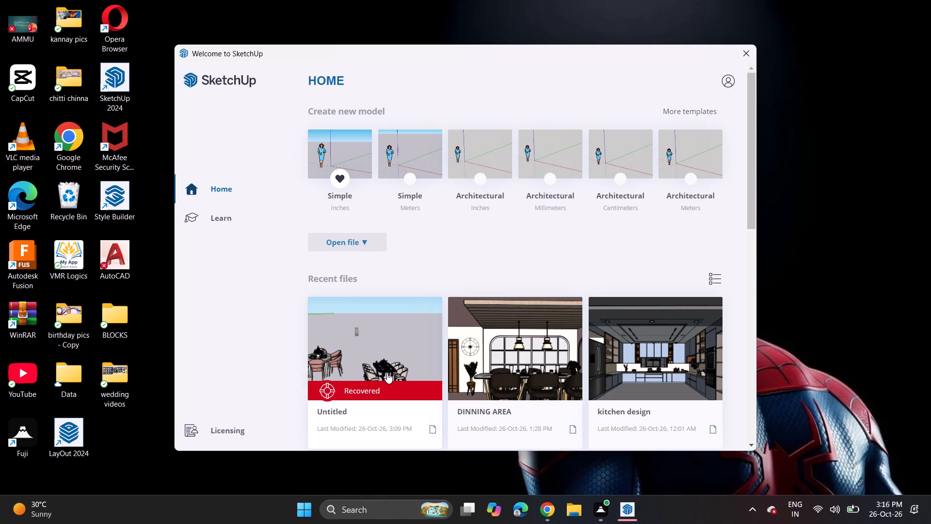
Open the recovered Untitled model from the recent files.
click(387, 339)
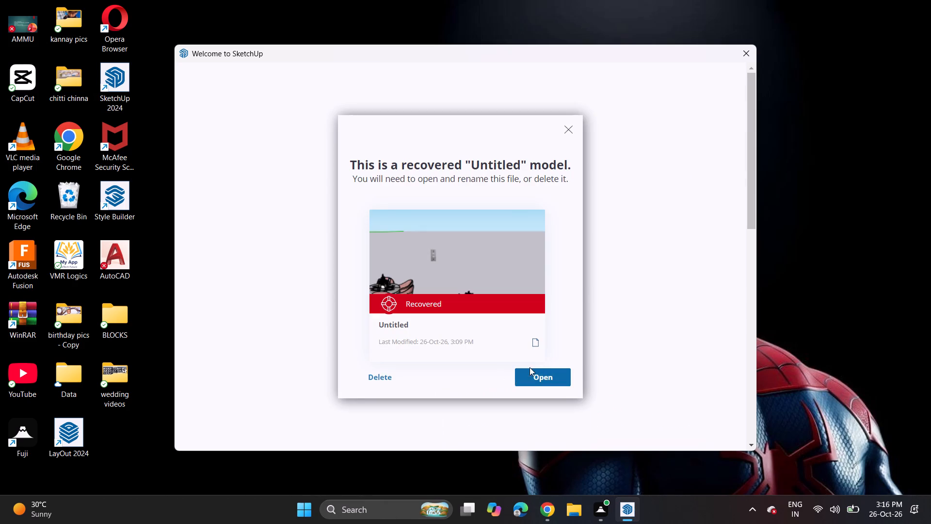
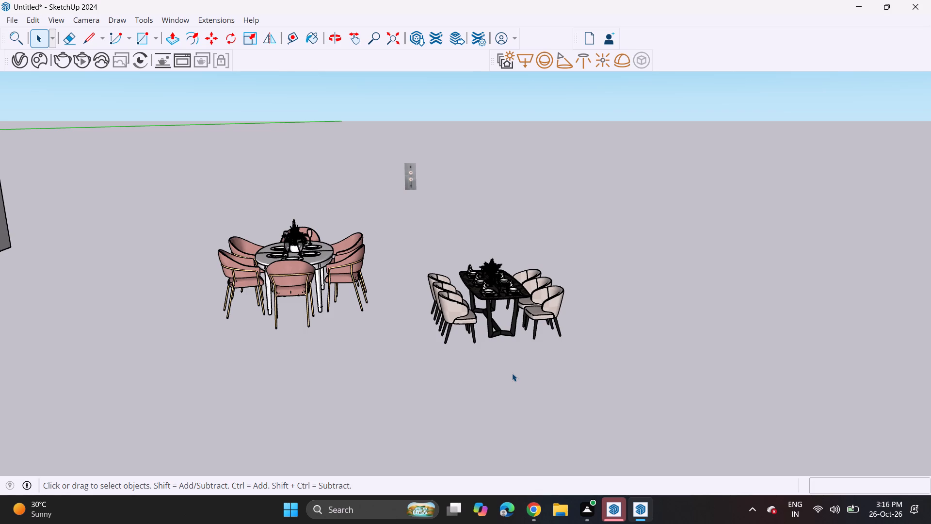
Import the Dining model from Downloads and place it on the open ground behind the two existing dining sets.
scroll(388, 225, down, 9)
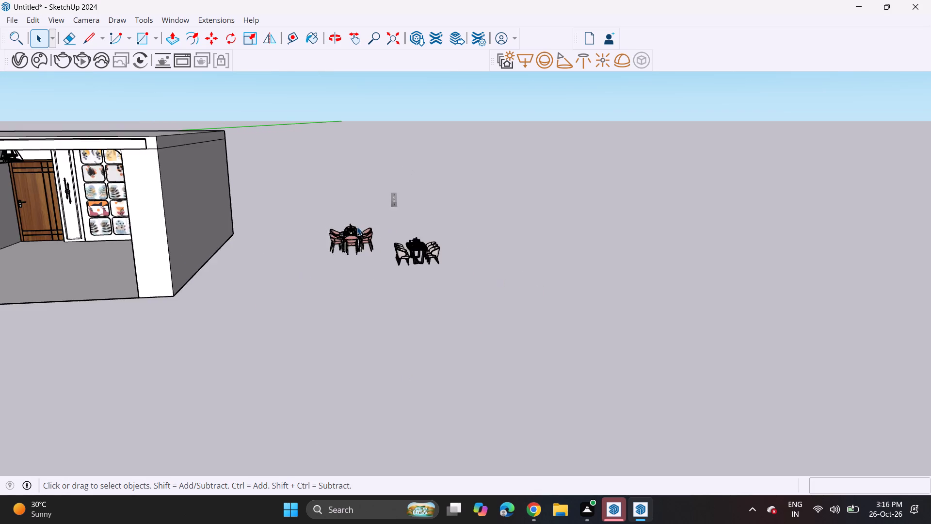
scroll(320, 234, down, 5)
click(16, 19)
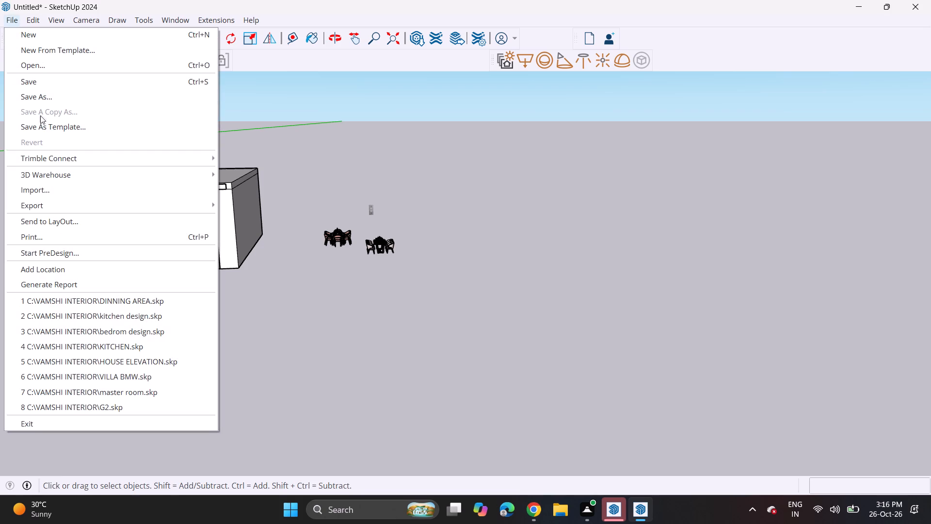
click(44, 188)
scroll(373, 171, down, 2)
click(373, 219)
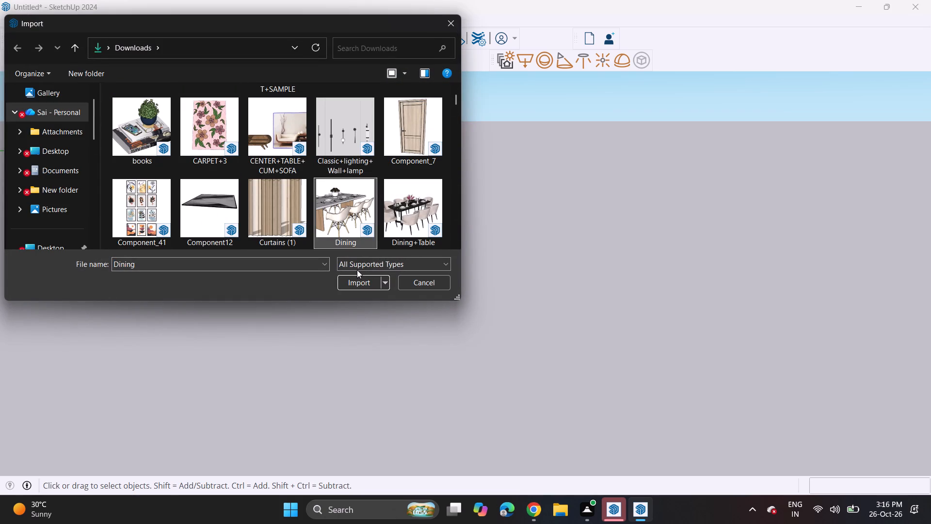
click(354, 283)
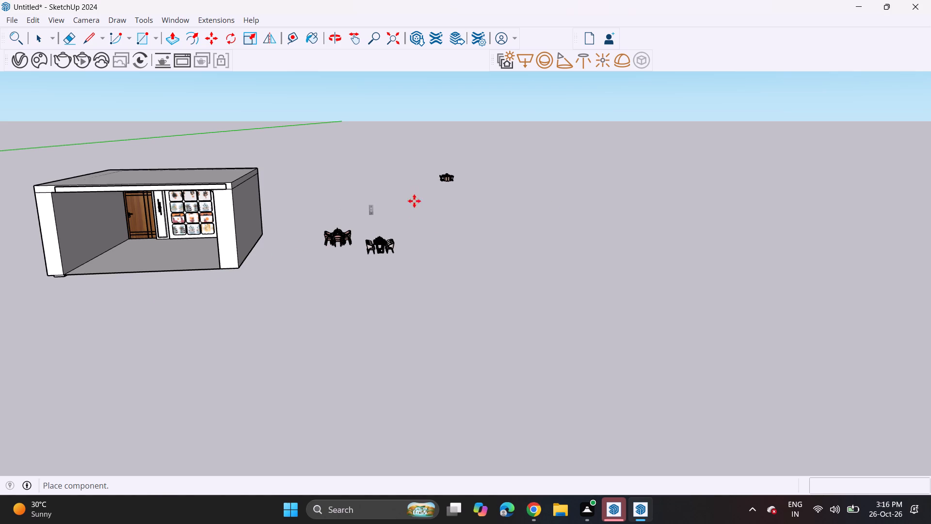
click(371, 244)
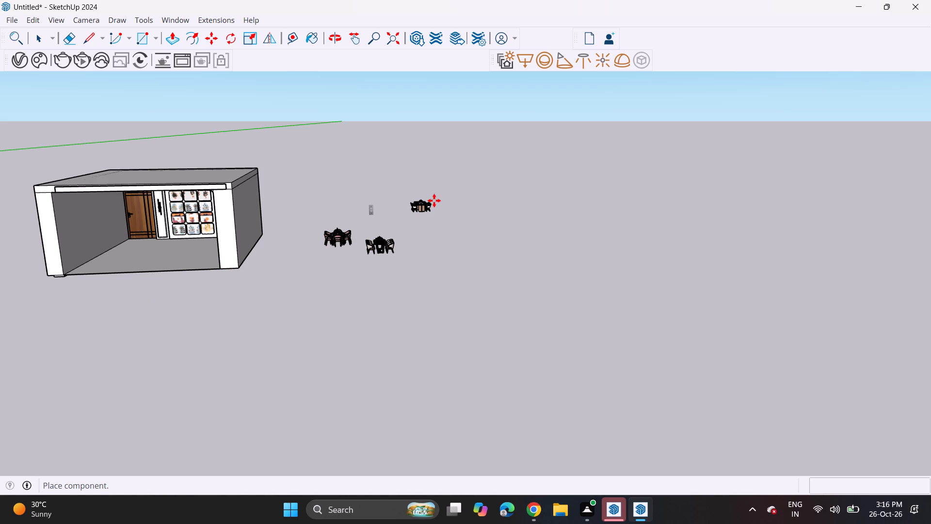
click(434, 200)
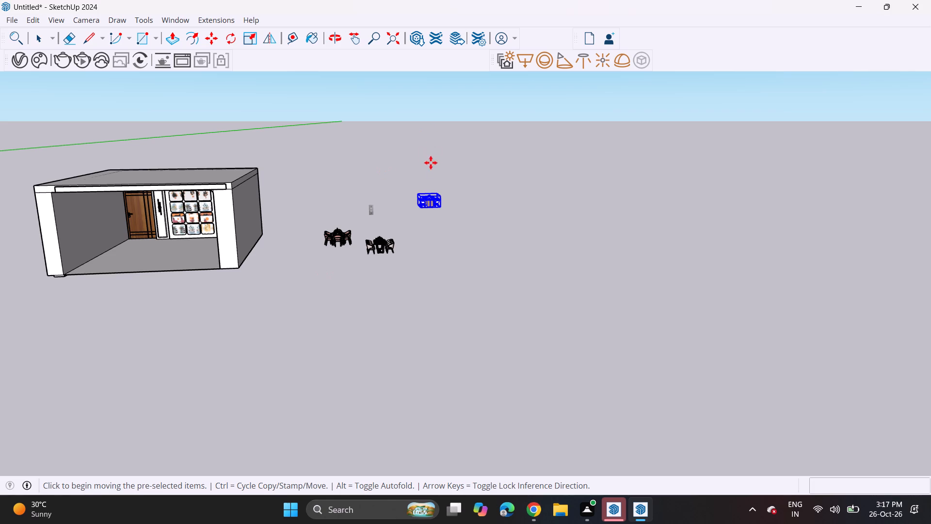
Move the imported dining set into the room and rest it on the floor in front of the picture wall.
click(441, 196)
scroll(432, 183, up, 15)
scroll(419, 205, up, 6)
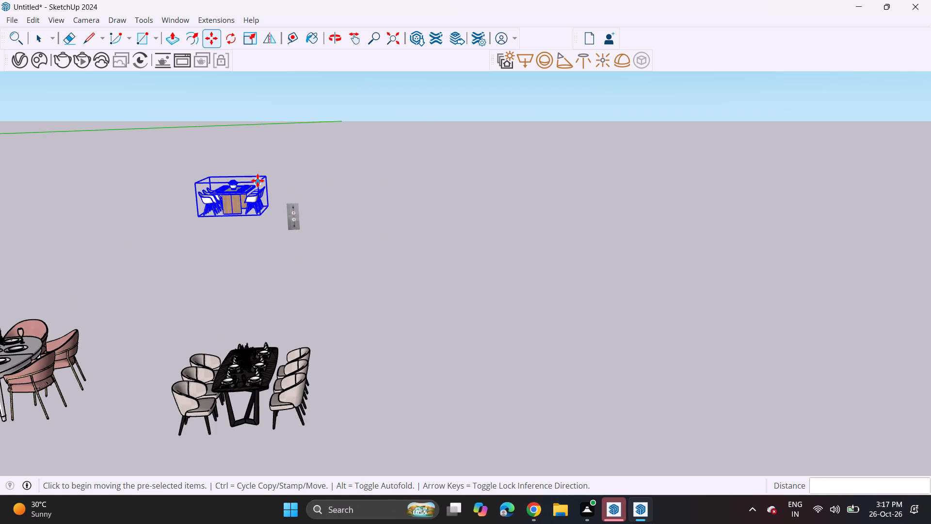
click(258, 181)
scroll(180, 236, down, 7)
middle_drag(180, 236, 741, 205)
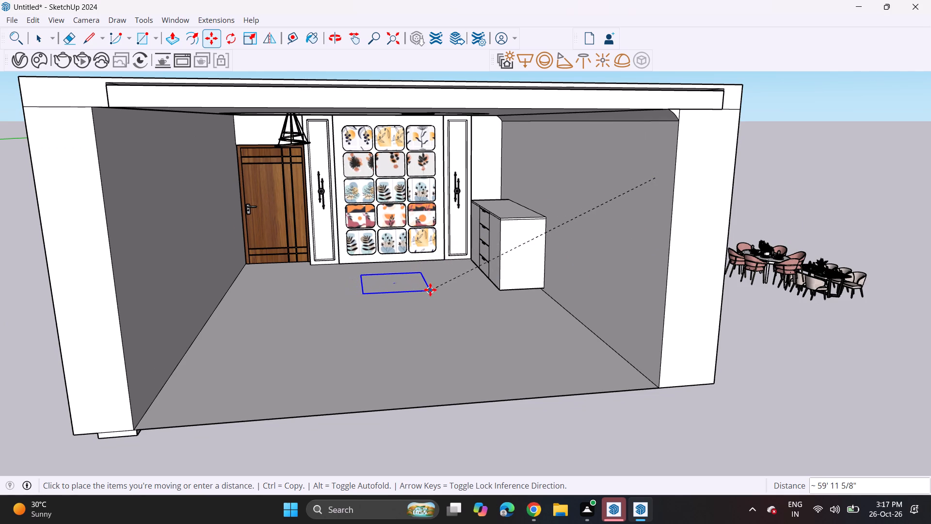
click(430, 290)
click(434, 327)
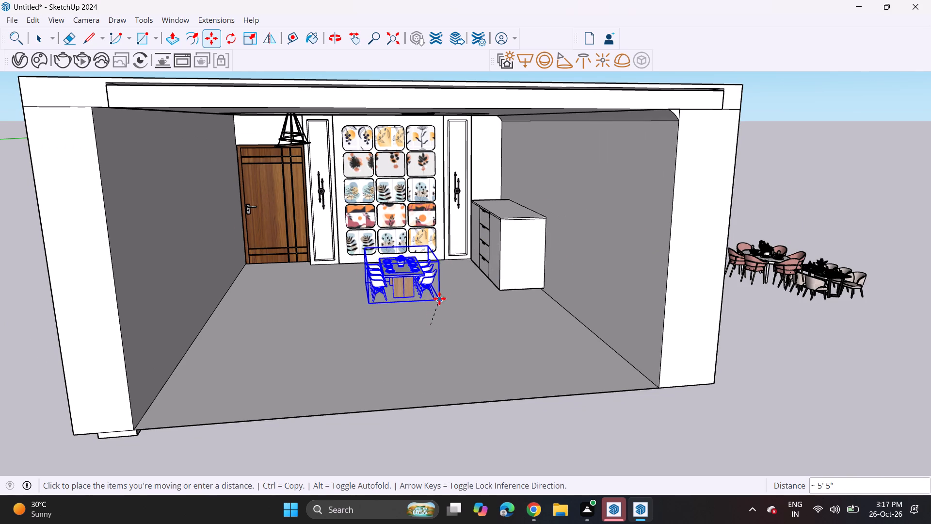
click(431, 285)
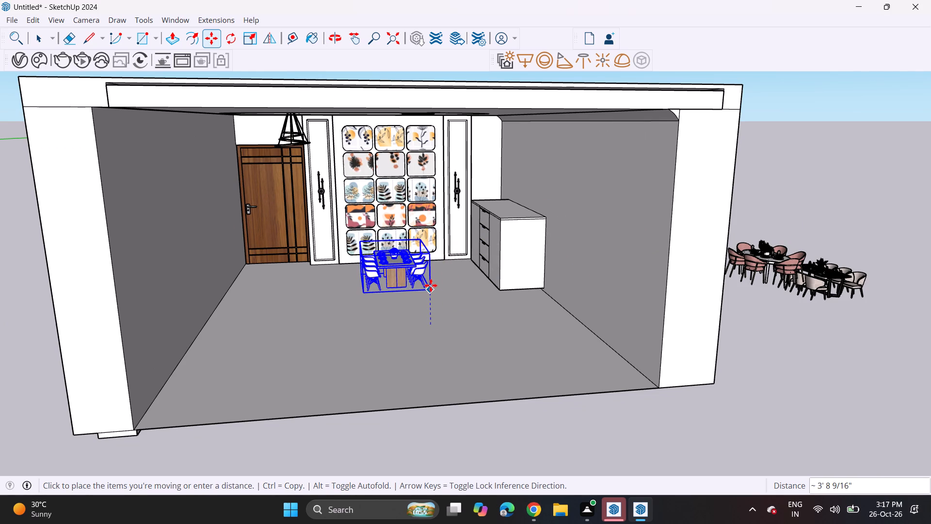
middle_drag(453, 274, 421, 248)
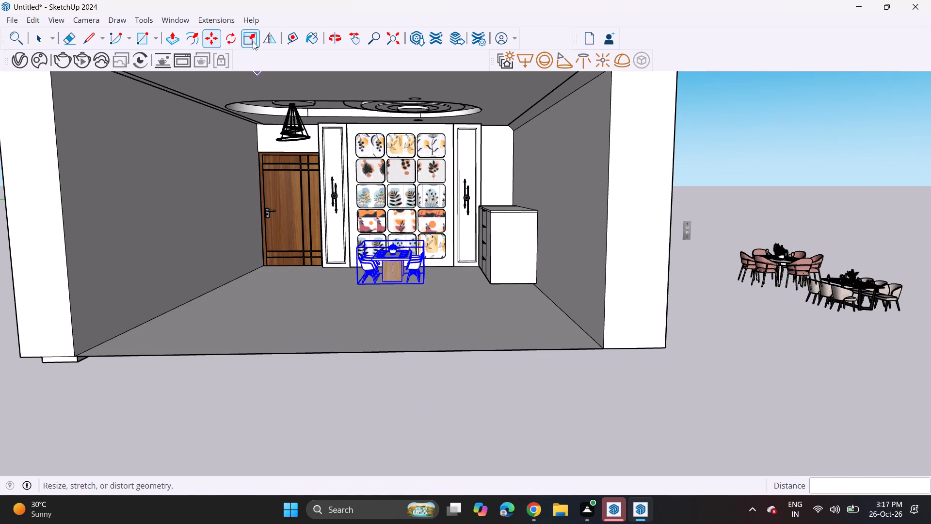
Scale the dining set up uniformly from an upper corner so it better fills the room.
click(253, 41)
click(356, 246)
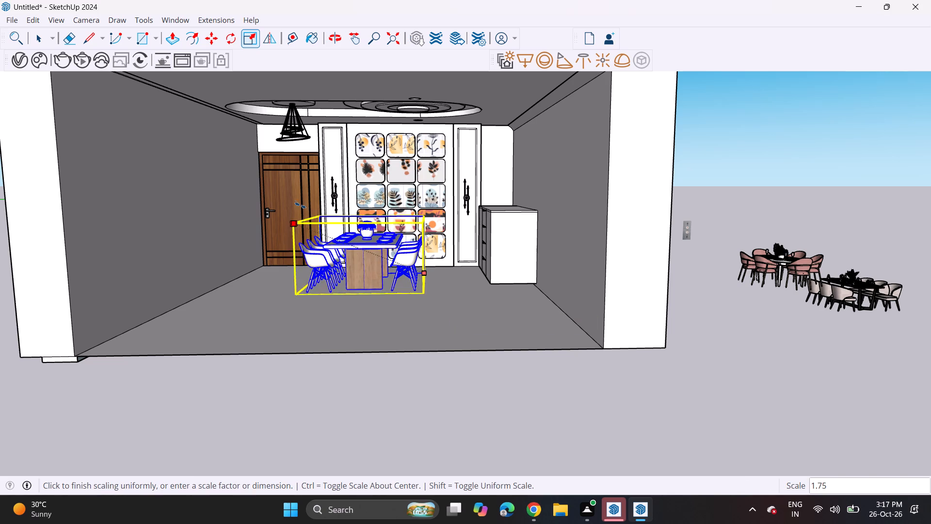
click(278, 188)
middle_drag(346, 228, 356, 259)
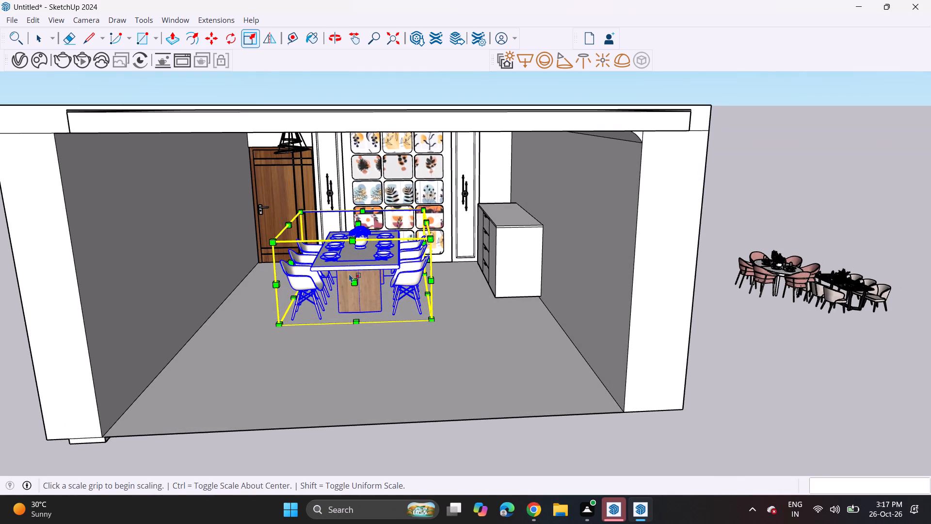
Move the enlarged dining set about 3' 6" along the red axis toward the drawer cabinet and deselect it.
click(213, 42)
click(356, 281)
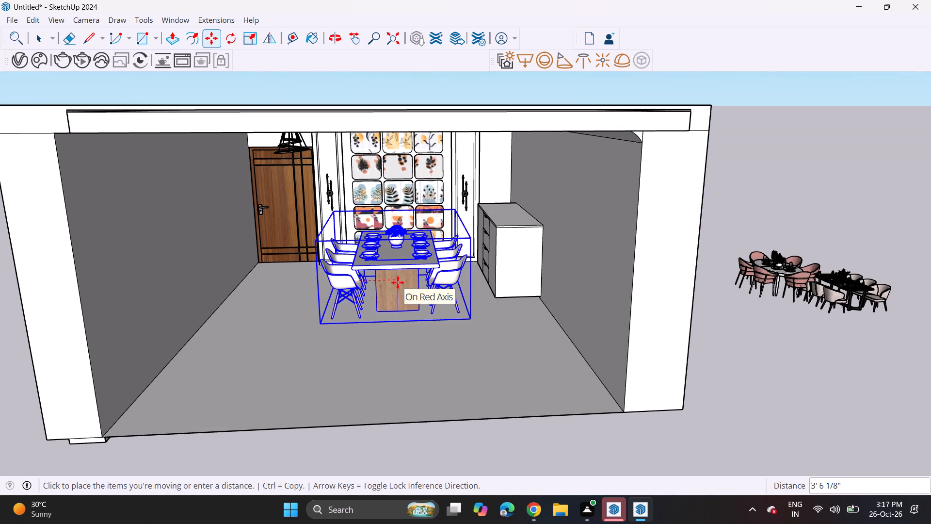
click(398, 282)
middle_drag(452, 279, 450, 248)
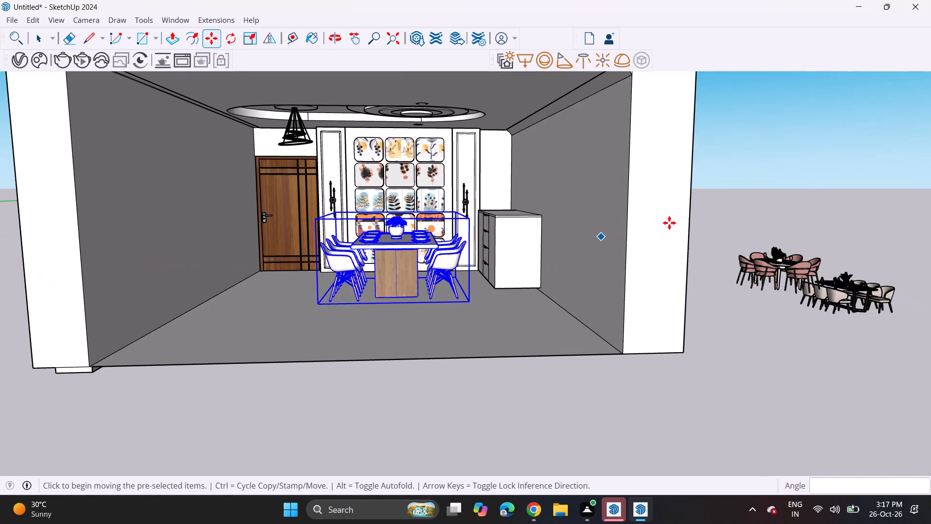
key(space)
click(724, 205)
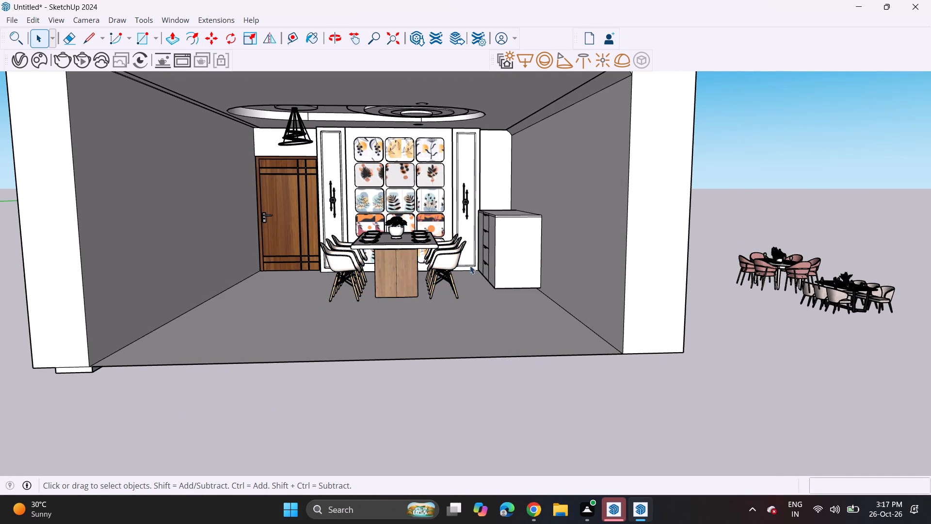
Move the enlarged dining set out of the room onto the open ground in front of the other dining sets.
scroll(468, 265, down, 3)
scroll(453, 269, up, 4)
middle_drag(419, 263, 448, 298)
scroll(478, 292, up, 4)
click(471, 279)
scroll(414, 278, down, 3)
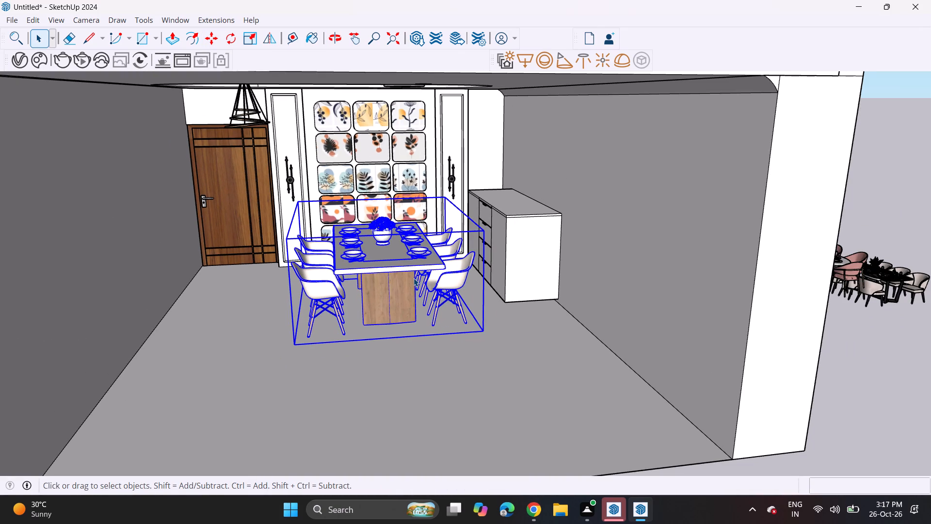
scroll(410, 276, up, 1)
scroll(410, 276, down, 5)
key(m)
click(380, 287)
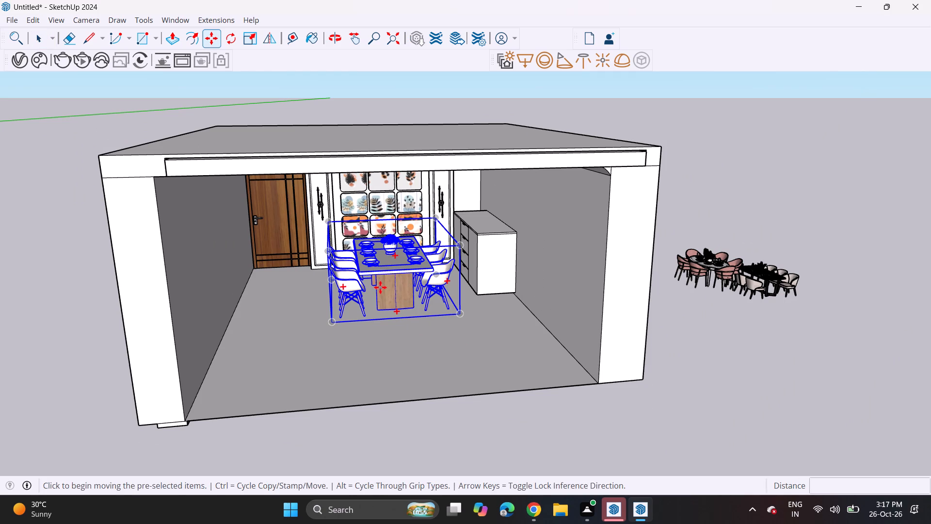
scroll(500, 327, up, 1)
scroll(495, 326, down, 5)
scroll(537, 314, up, 1)
middle_drag(537, 314, 241, 304)
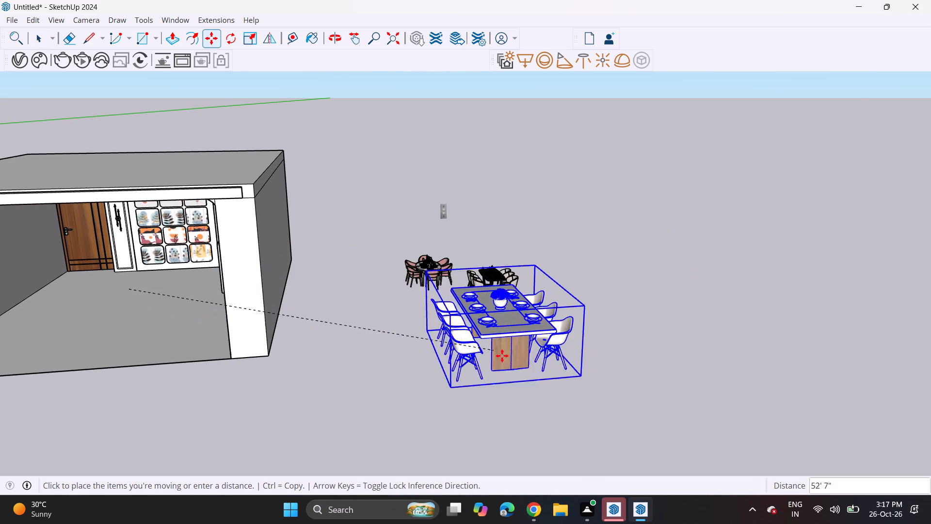
click(540, 391)
scroll(542, 365, down, 4)
key(space)
Explode the dining set and its nested components until the table, chairs and place settings are separately selectable.
right_click(557, 379)
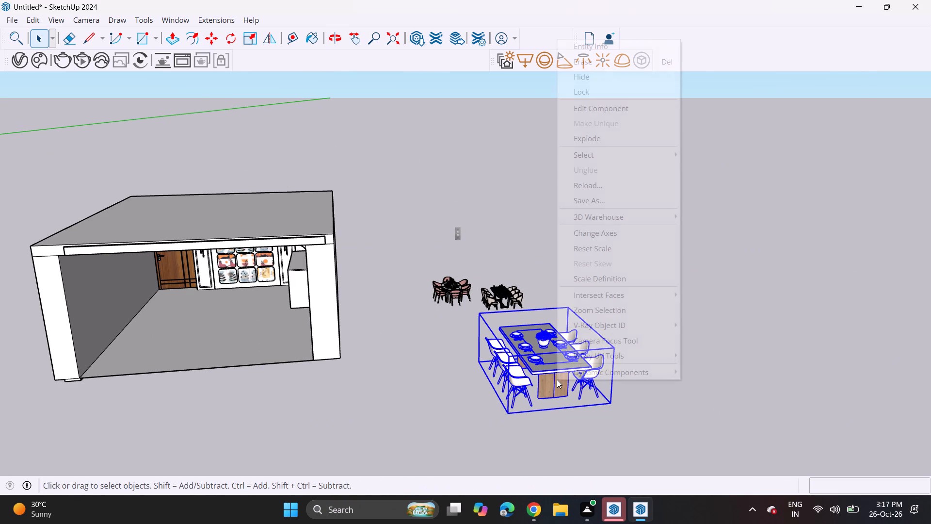
click(599, 142)
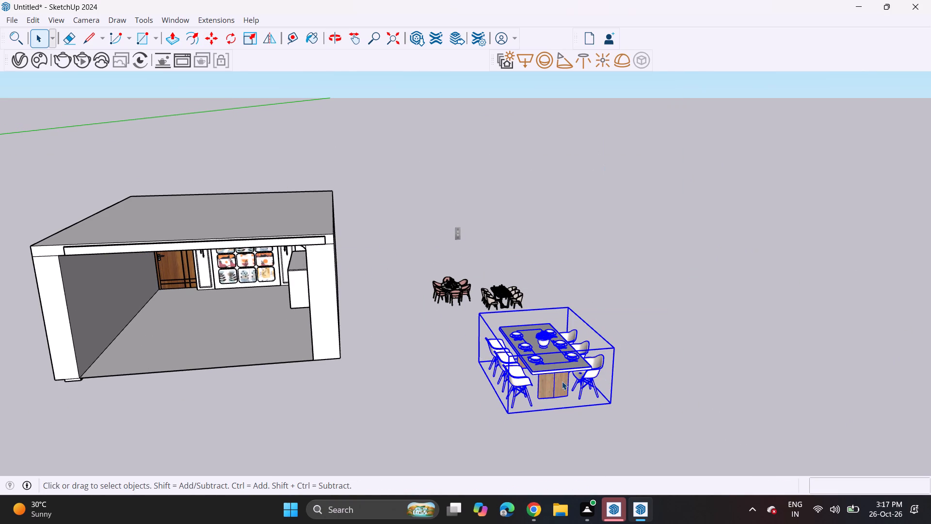
click(562, 381)
click(629, 353)
click(540, 373)
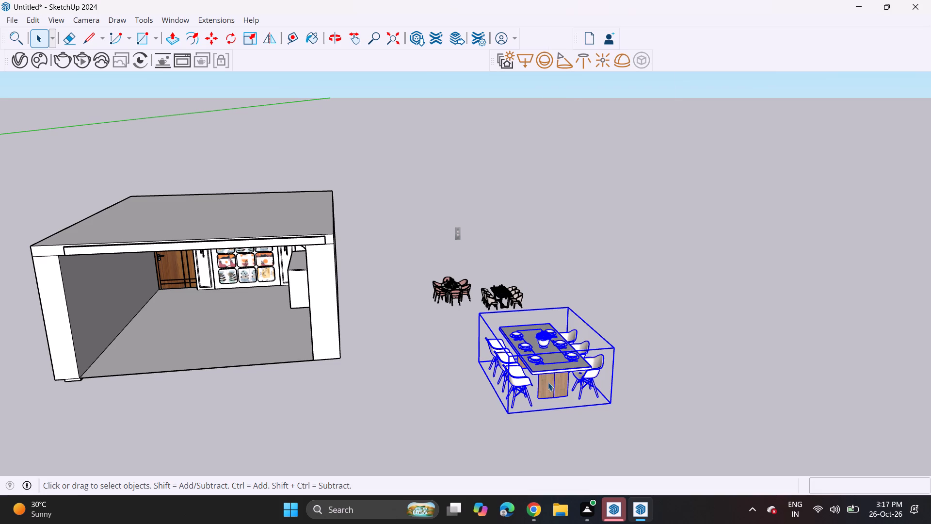
right_click(548, 382)
click(592, 137)
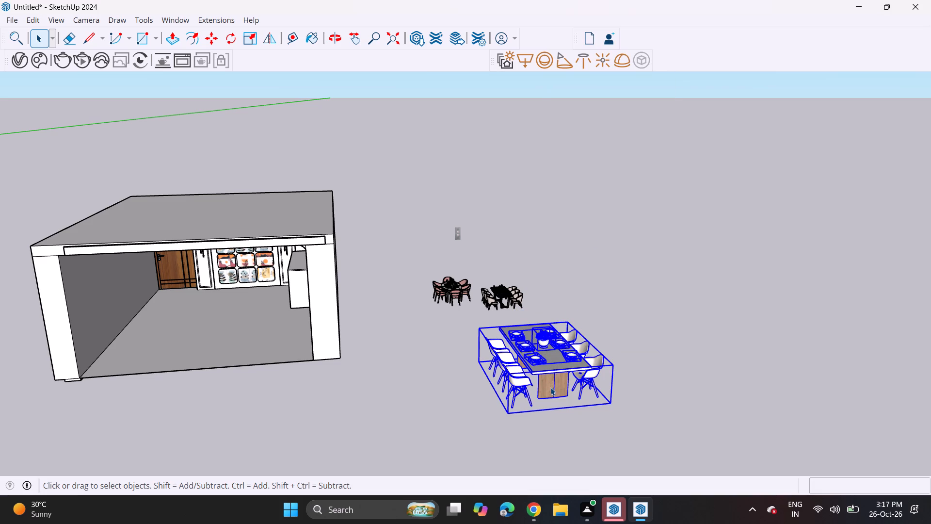
click(550, 387)
click(590, 373)
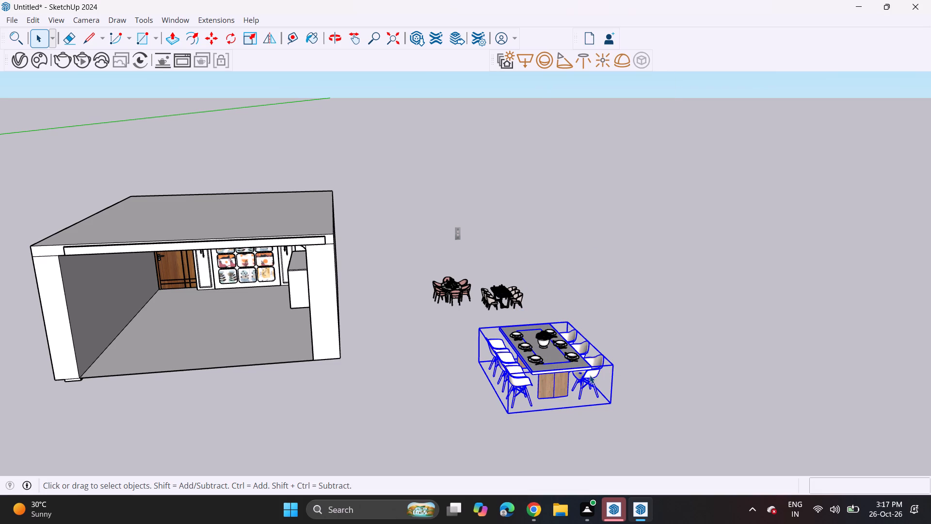
right_click(590, 375)
click(629, 216)
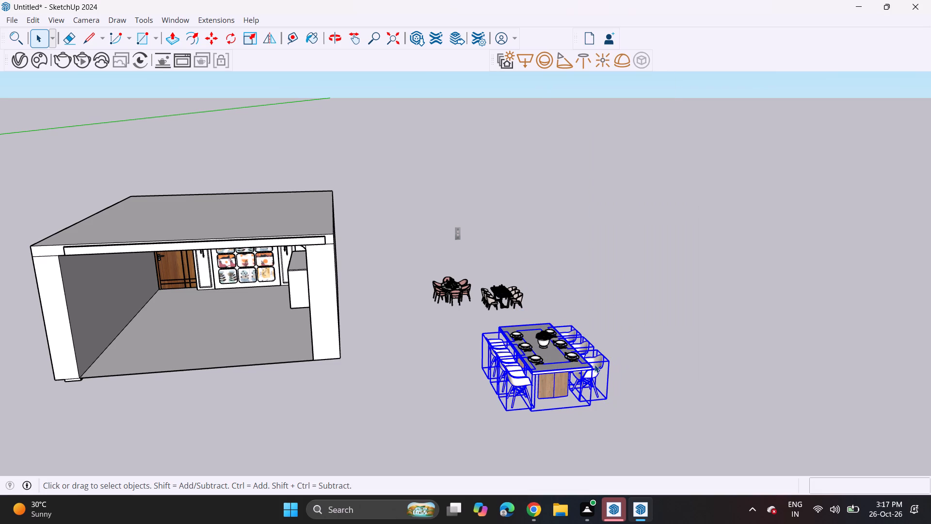
Delete the nearest chair on each long side of the exploded dining table.
click(594, 364)
key(BackSpace)
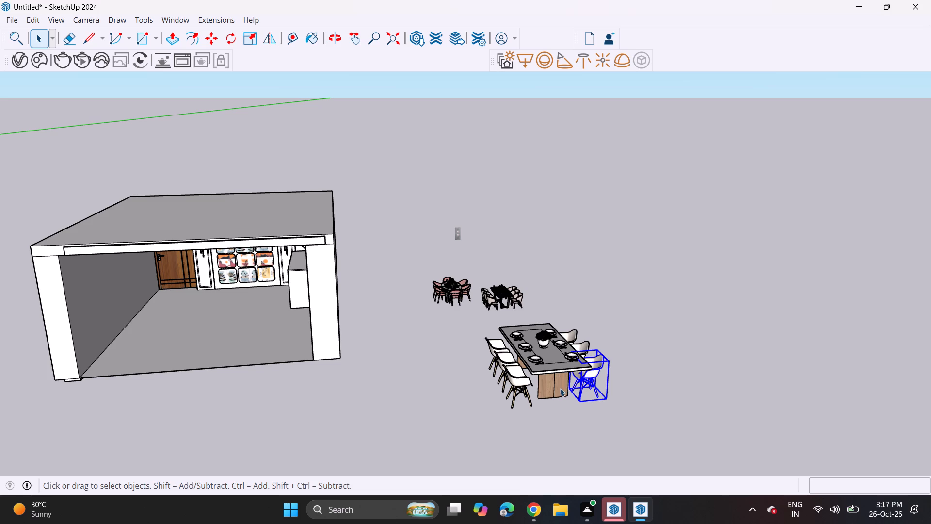
key(Delete)
click(521, 388)
key(Delete)
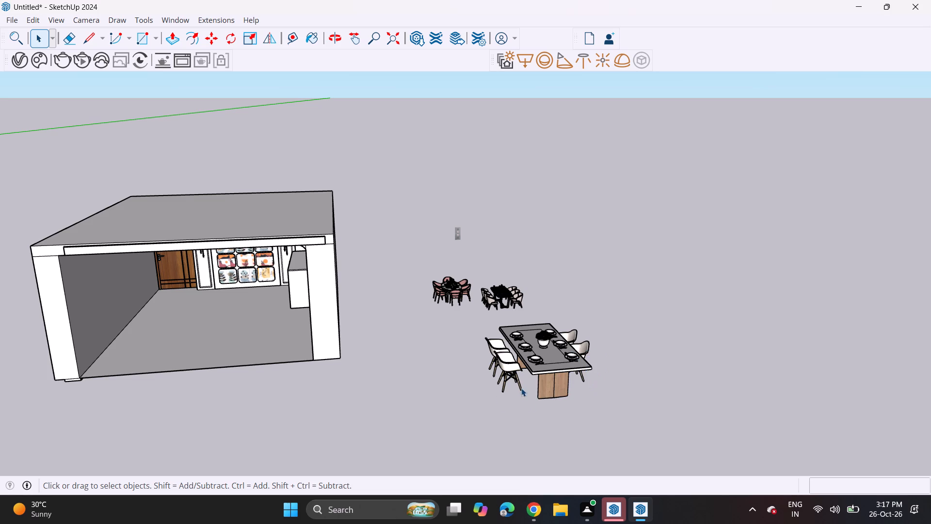
Shorten the dining table by scaling it along the green axis to about 0.80 from its near end.
click(556, 379)
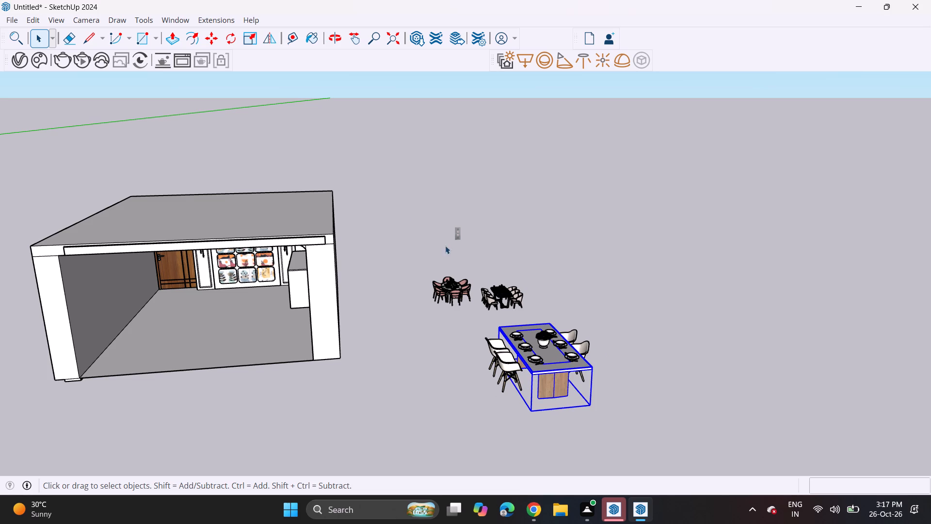
click(247, 39)
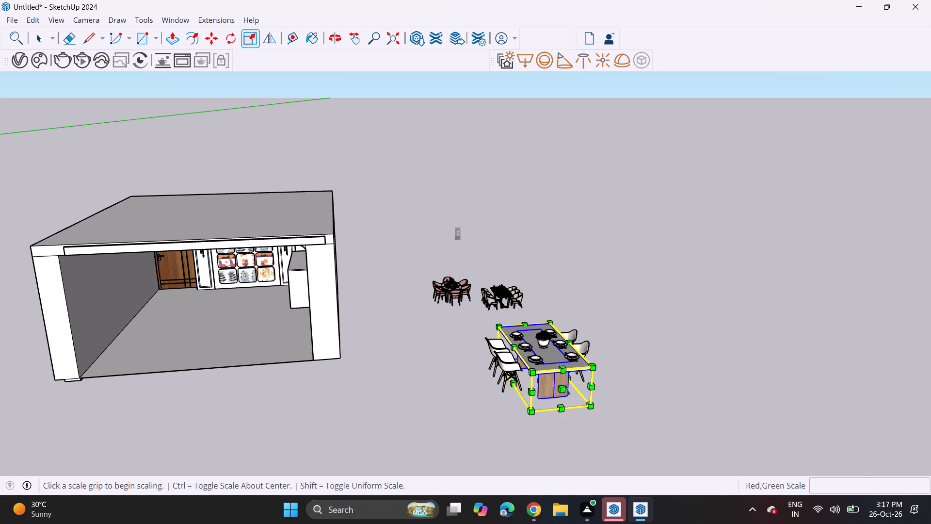
click(565, 390)
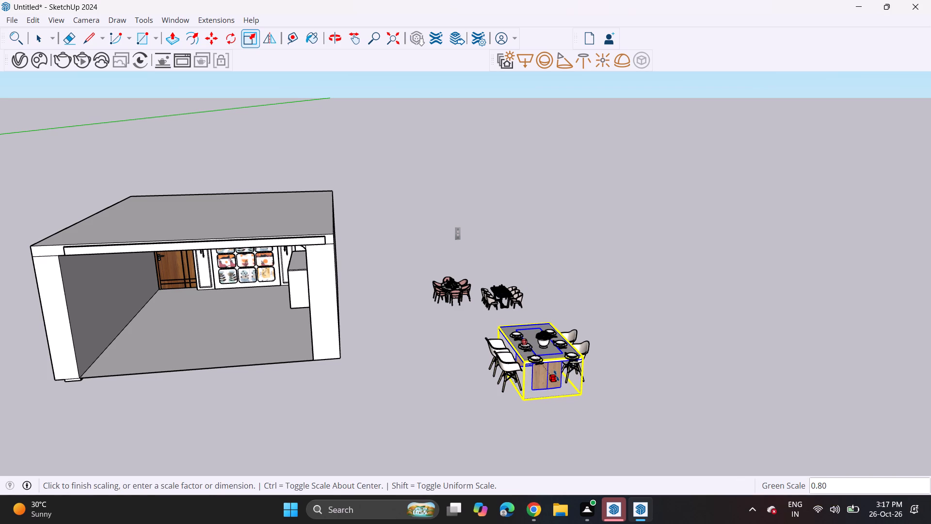
click(556, 376)
scroll(575, 351, up, 5)
key(space)
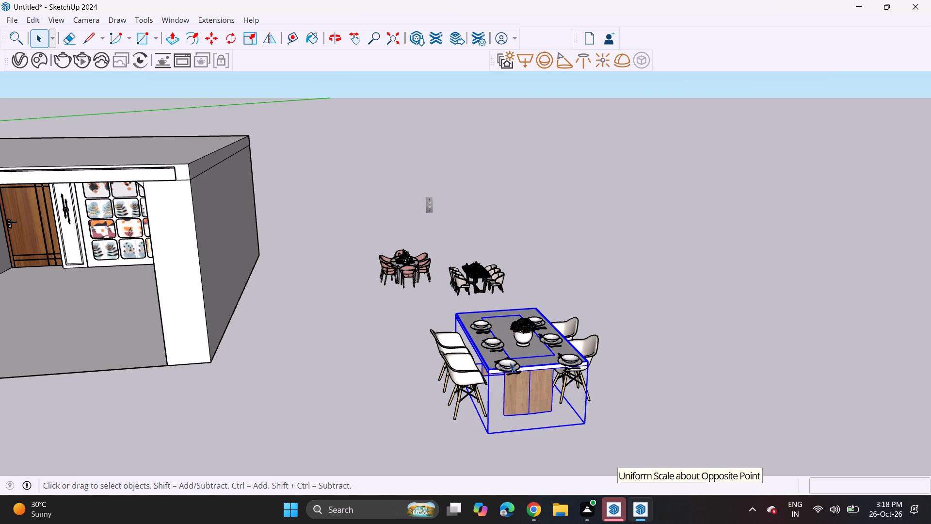
Move the overhanging place setting at the near-left table corner about 1' 2" inward onto the tabletop.
click(510, 362)
scroll(510, 368, up, 8)
key(m)
click(508, 372)
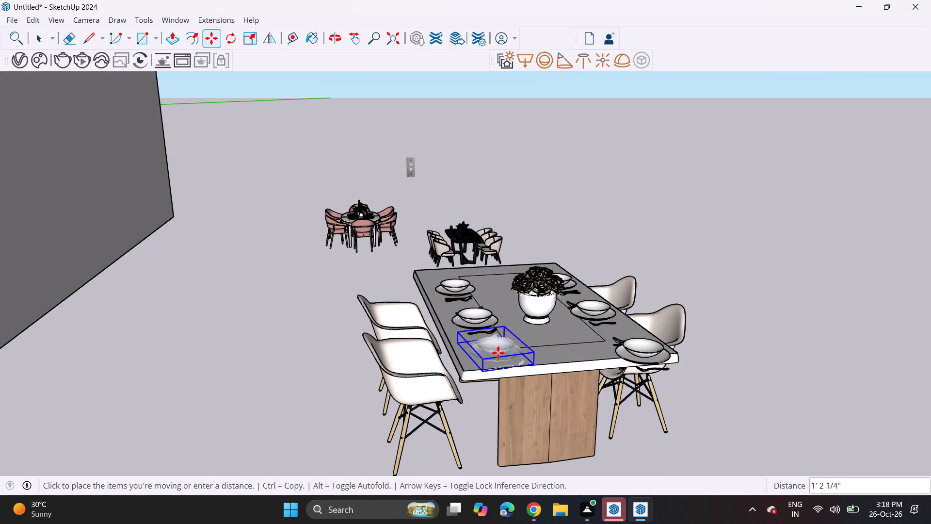
click(498, 353)
key(space)
Move the overhanging place setting at the near-right table corner about 1' 5" inward along the green axis onto the tabletop.
click(657, 353)
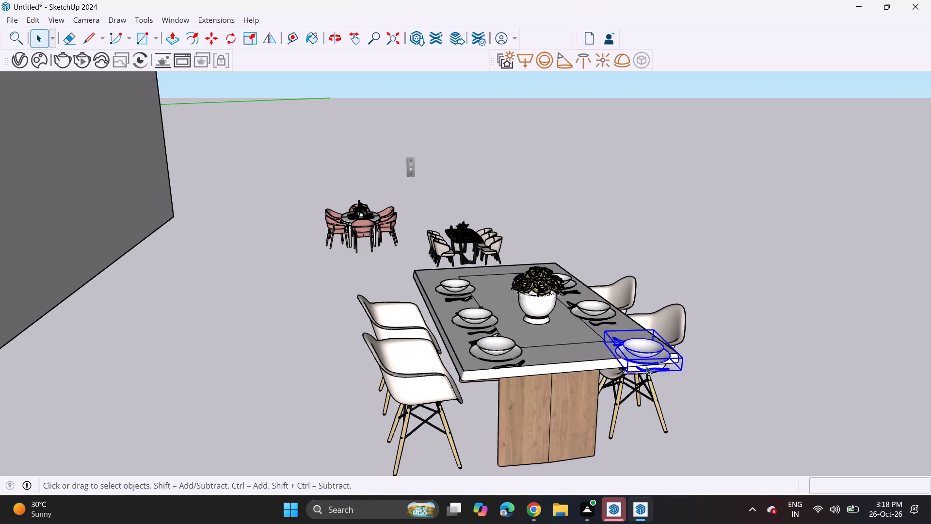
key(m)
click(644, 362)
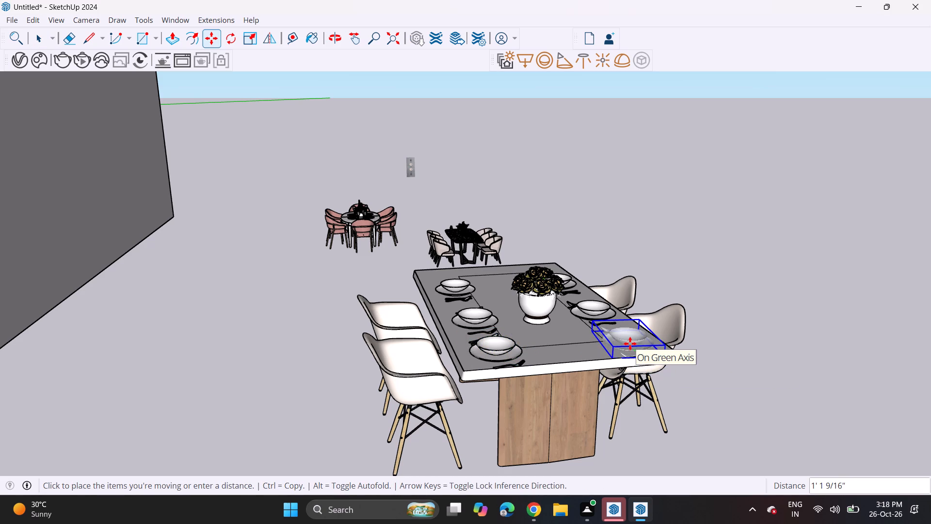
click(628, 338)
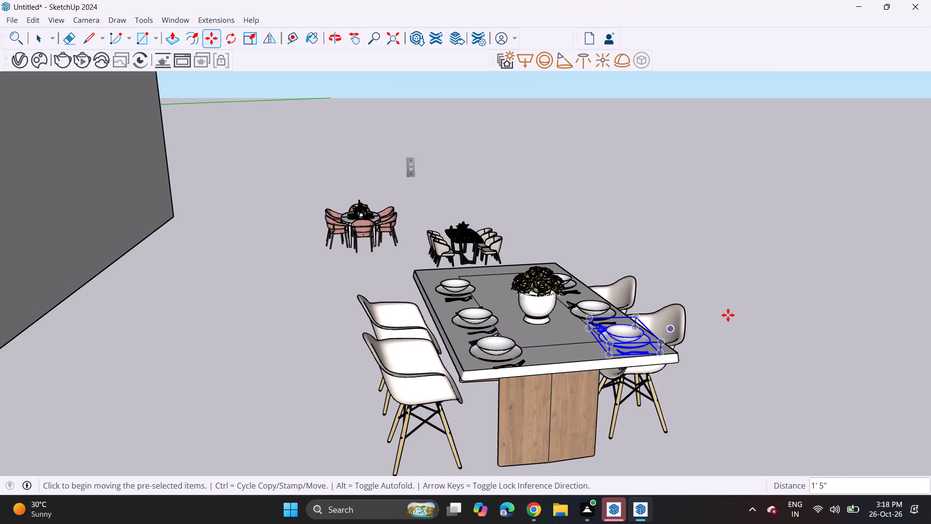
key(space)
click(730, 299)
Group the shortened table with its four chairs, place settings and flower vase.
scroll(685, 280, down, 8)
middle_drag(699, 316, 620, 371)
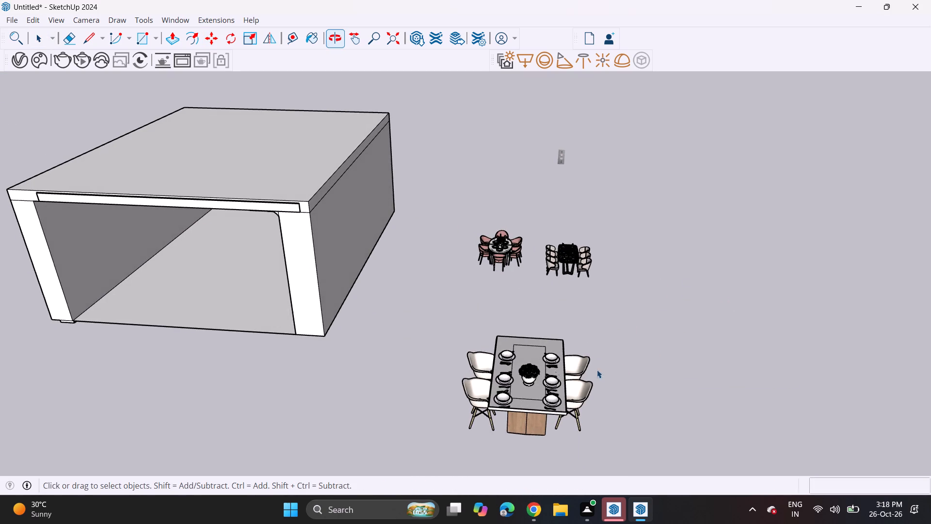
drag(449, 323, 610, 435)
right_click(550, 396)
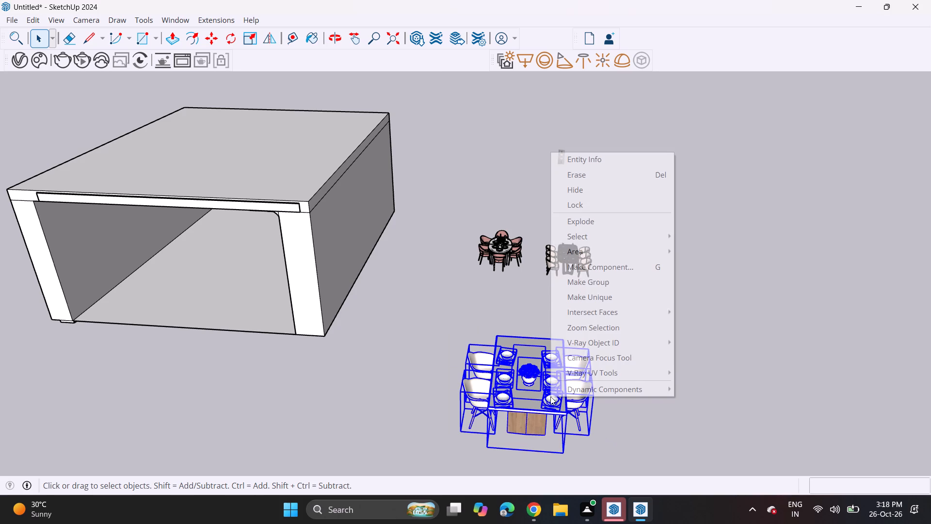
click(611, 280)
Move the dining group about 59' 5" onto the room floor in front of the framed-picture wall.
middle_drag(554, 382, 626, 320)
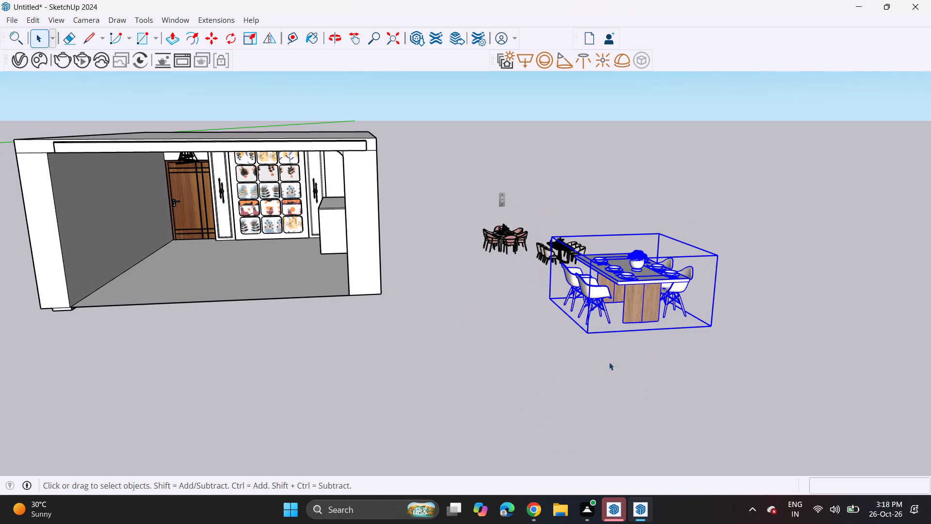
key(m)
click(588, 338)
middle_drag(230, 237, 305, 289)
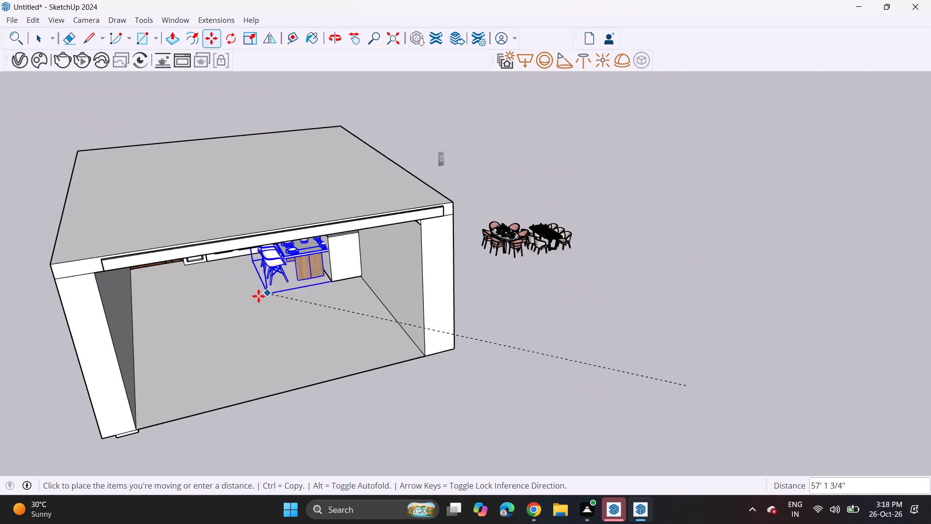
click(219, 315)
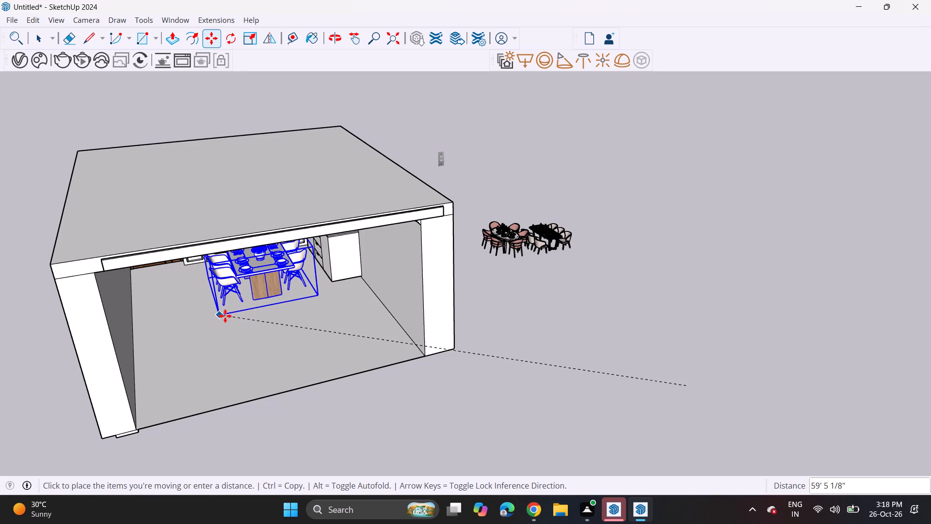
scroll(324, 313, up, 1)
scroll(324, 313, down, 1)
middle_drag(321, 312, 276, 259)
scroll(277, 263, up, 5)
shift+middle_drag(310, 275, 351, 304)
middle_drag(344, 303, 311, 299)
scroll(329, 301, up, 1)
key(space)
click(658, 252)
Nudge the dining group slightly back toward the framed-picture wall.
scroll(378, 273, up, 1)
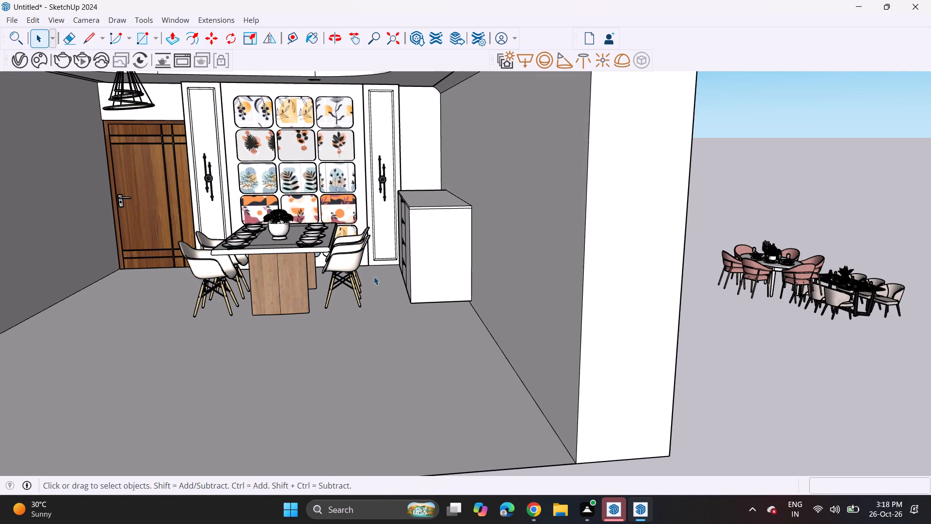
shift+middle_drag(372, 278, 446, 314)
middle_drag(441, 311, 506, 312)
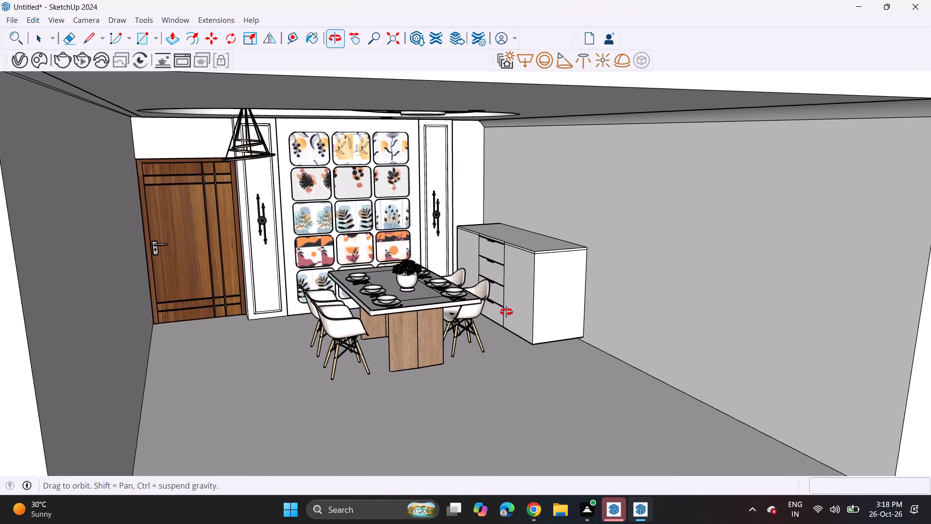
middle_drag(506, 312, 467, 306)
click(400, 316)
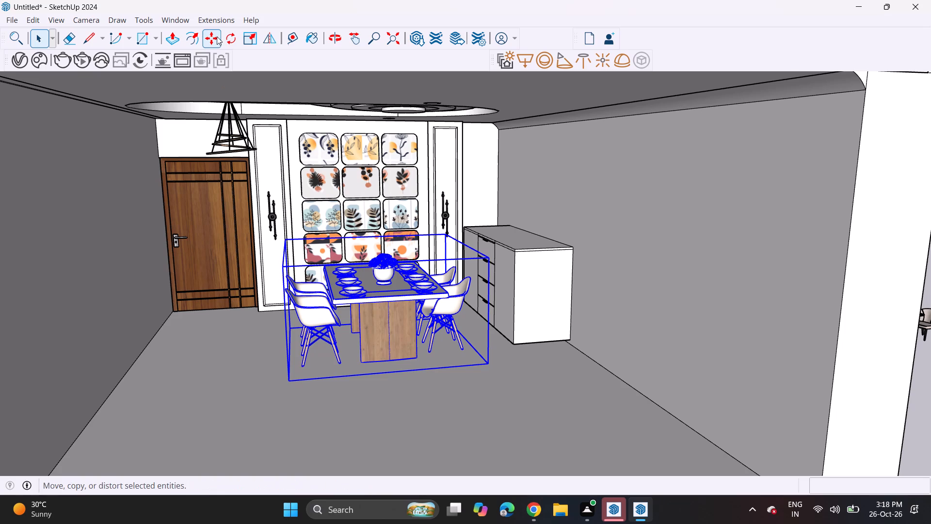
click(217, 36)
click(393, 367)
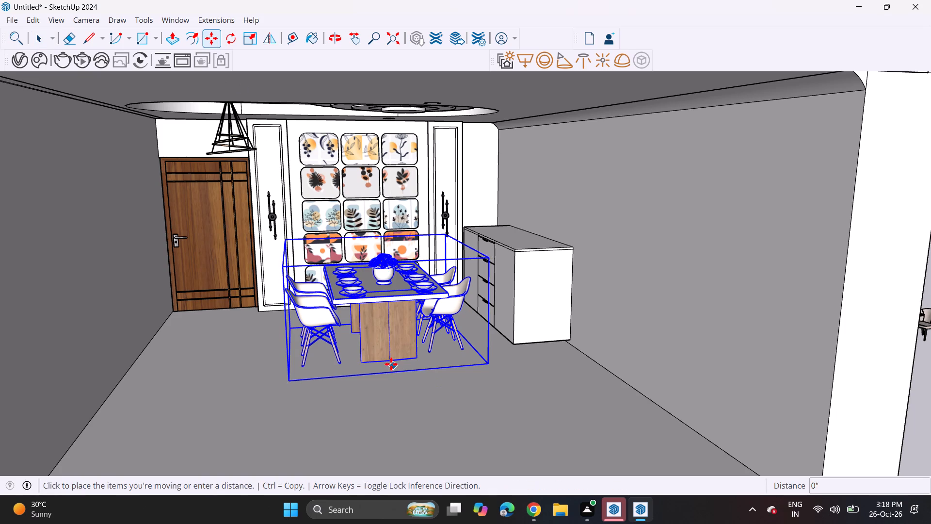
click(386, 355)
key(space)
click(499, 369)
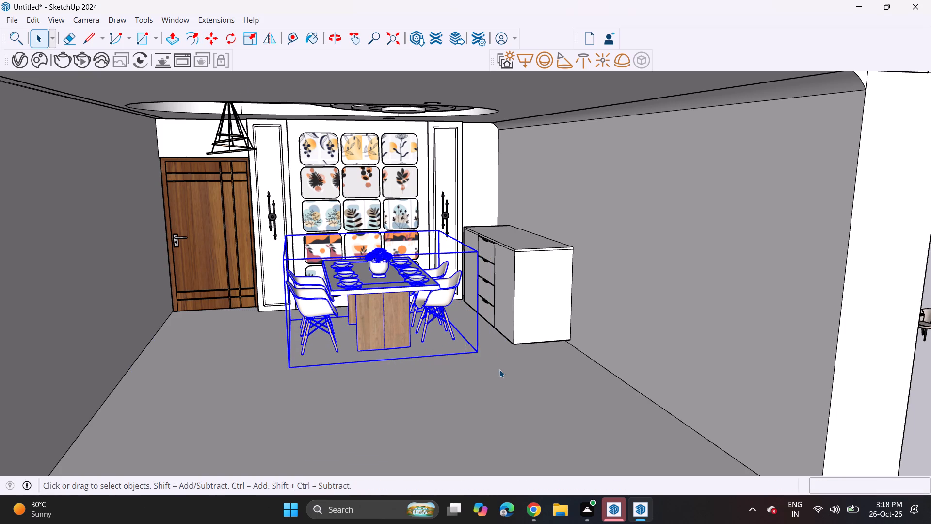
Enlarge the dining group slightly by scaling it from its two upper front corners.
middle_drag(498, 352, 432, 338)
scroll(401, 339, down, 2)
scroll(401, 339, up, 1)
shift+middle_drag(394, 336, 470, 366)
click(434, 330)
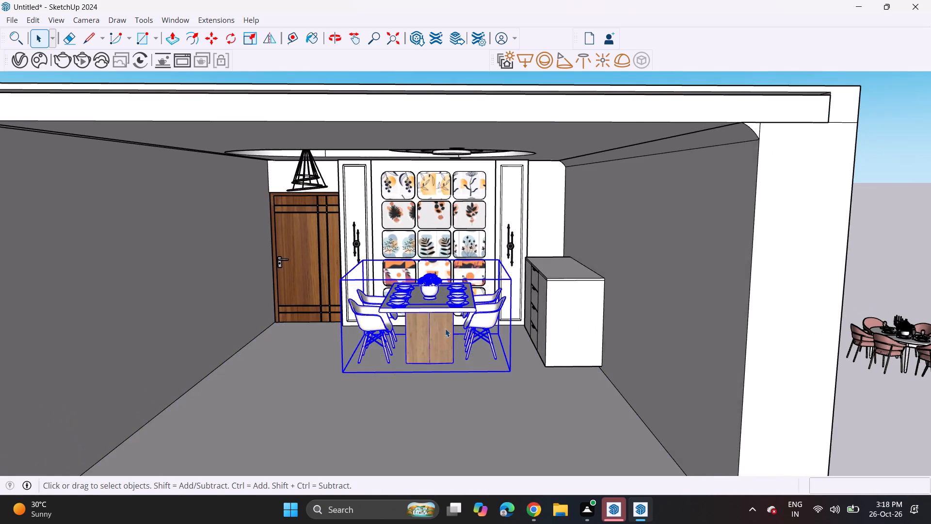
middle_drag(462, 322, 500, 309)
click(249, 37)
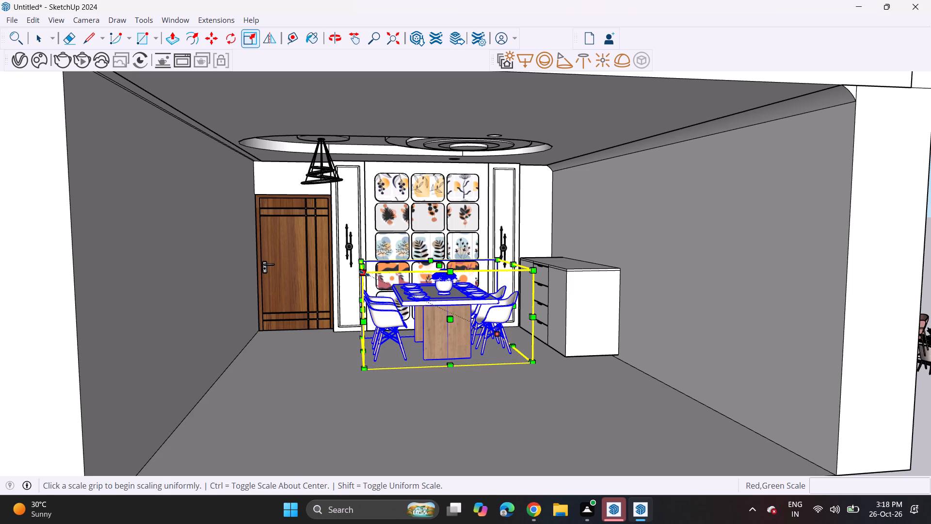
click(364, 273)
click(351, 266)
middle_drag(488, 266, 467, 277)
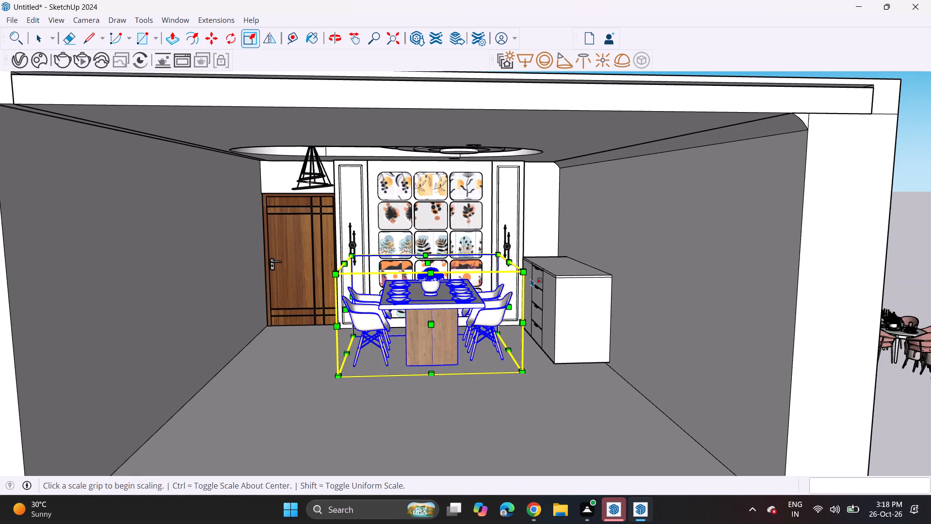
click(525, 273)
click(536, 268)
key(space)
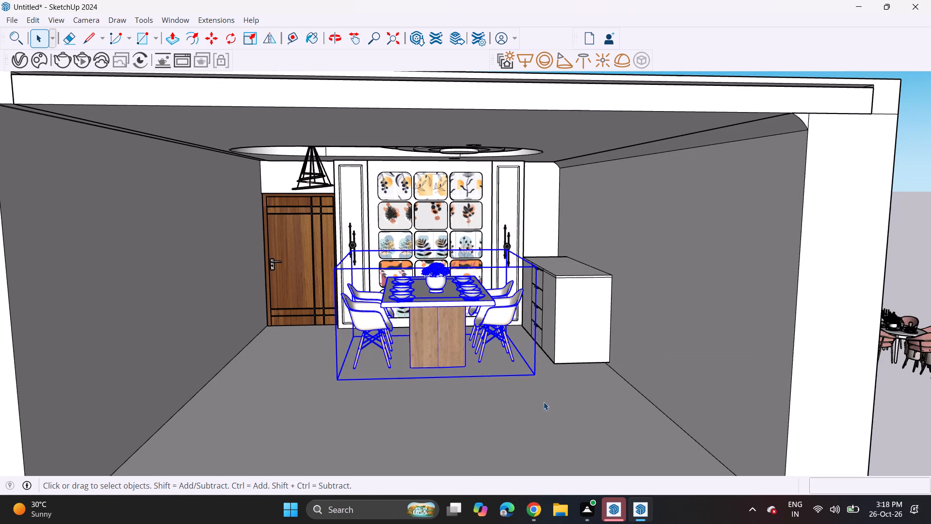
click(544, 402)
Push/Pull the side face of the thin strip under the left wall outward about 1' 2 3/8" to the wall's outer face.
scroll(525, 371, down, 5)
shift+middle_drag(512, 365, 471, 352)
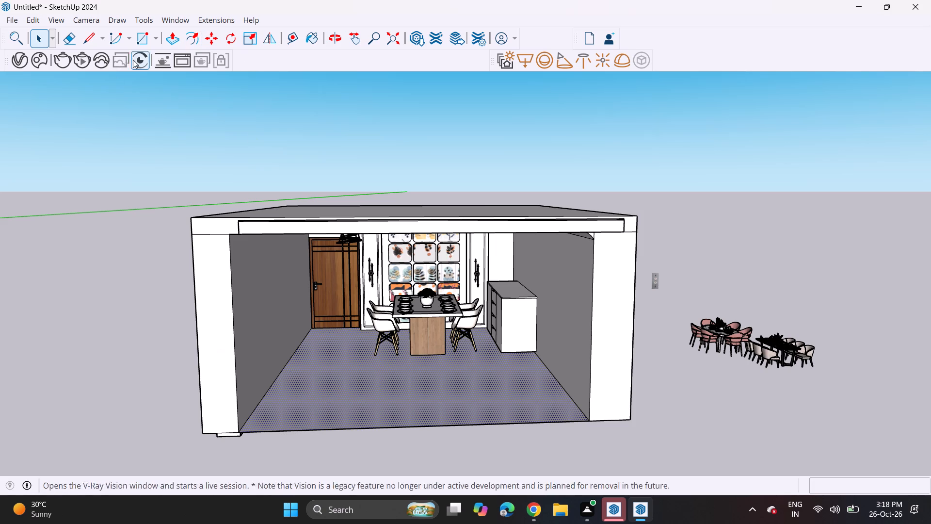
click(175, 35)
middle_drag(197, 414, 344, 343)
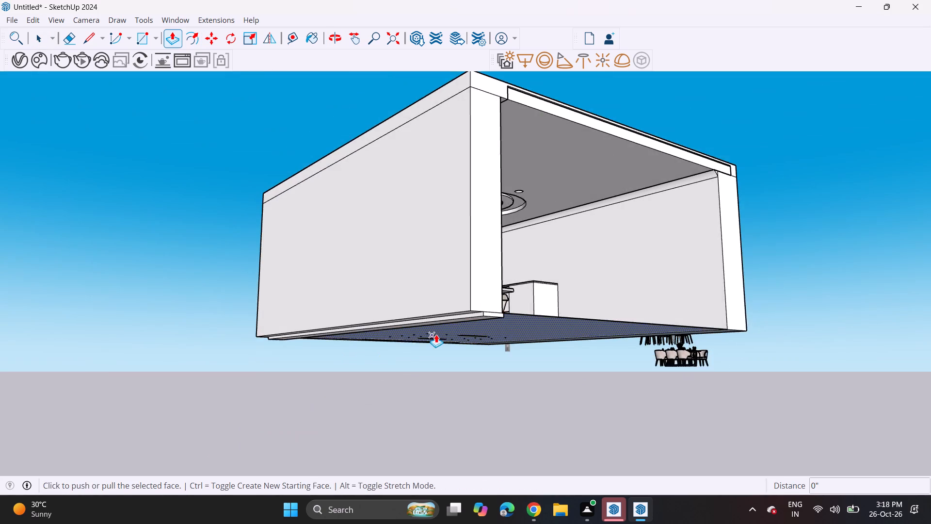
scroll(436, 334, up, 1)
scroll(436, 329, down, 1)
scroll(438, 317, up, 1)
key(Escape)
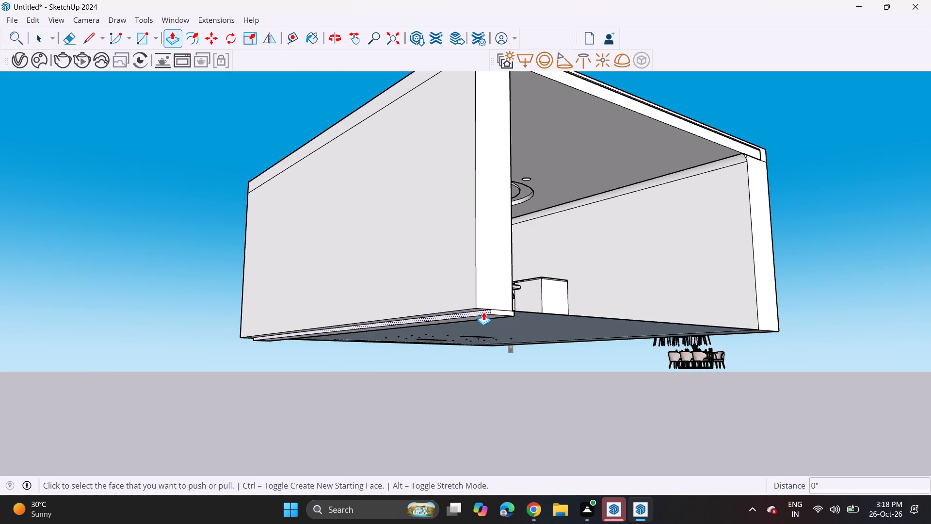
click(483, 312)
click(476, 302)
Group the two spare dining sets and the small wall plate outside the room and erase that group.
middle_drag(550, 281, 400, 308)
scroll(375, 313, down, 4)
shift+middle_drag(398, 304, 382, 351)
middle_drag(384, 355, 388, 372)
shift+scroll(410, 364, up, 1)
shift+middle_drag(410, 364, 404, 346)
shift+scroll(404, 344, down, 1)
scroll(405, 341, up, 1)
key(space)
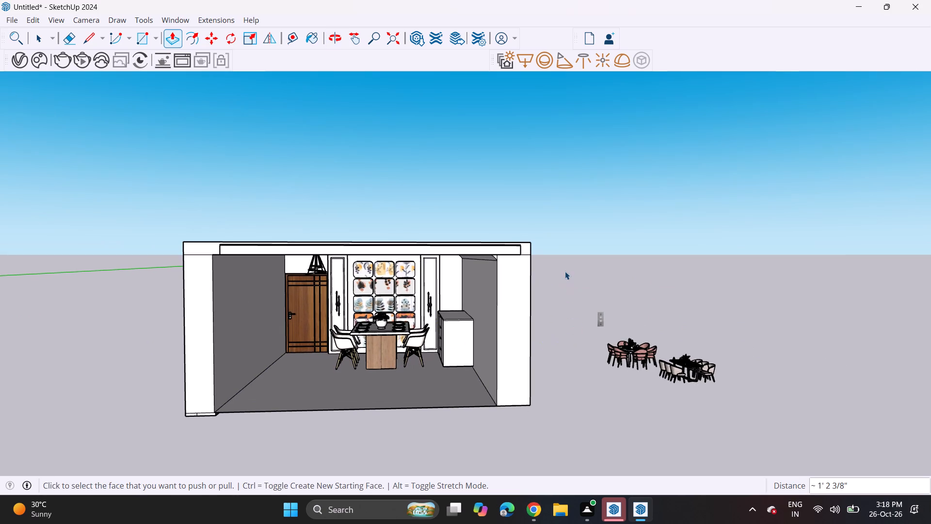
drag(567, 275, 763, 423)
right_click(678, 373)
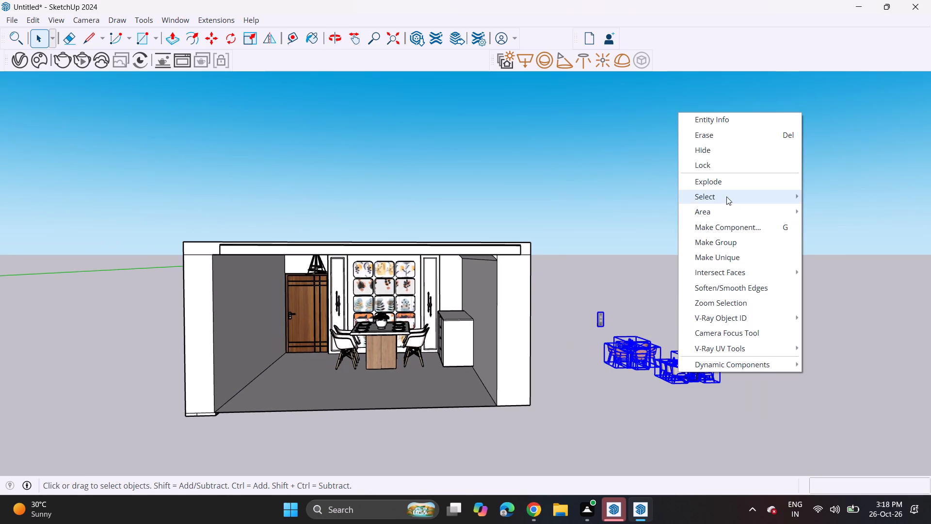
click(726, 247)
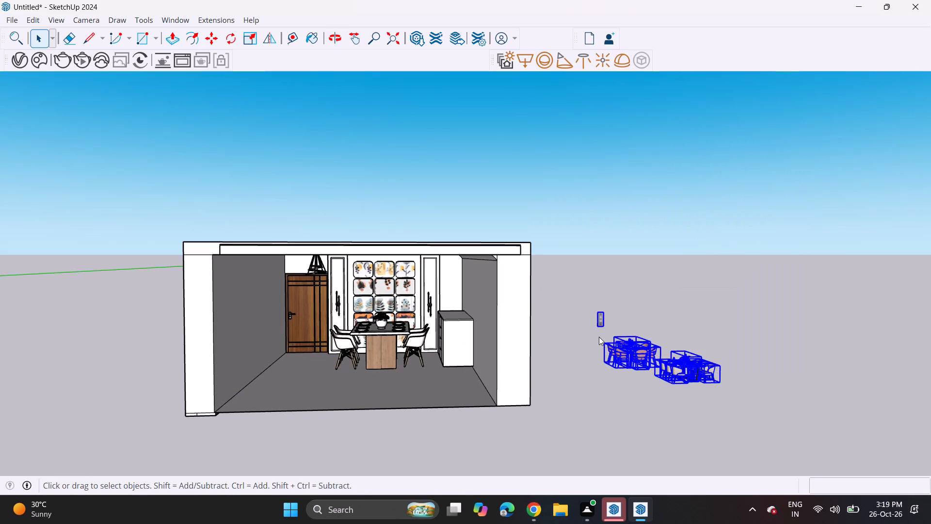
right_click(633, 353)
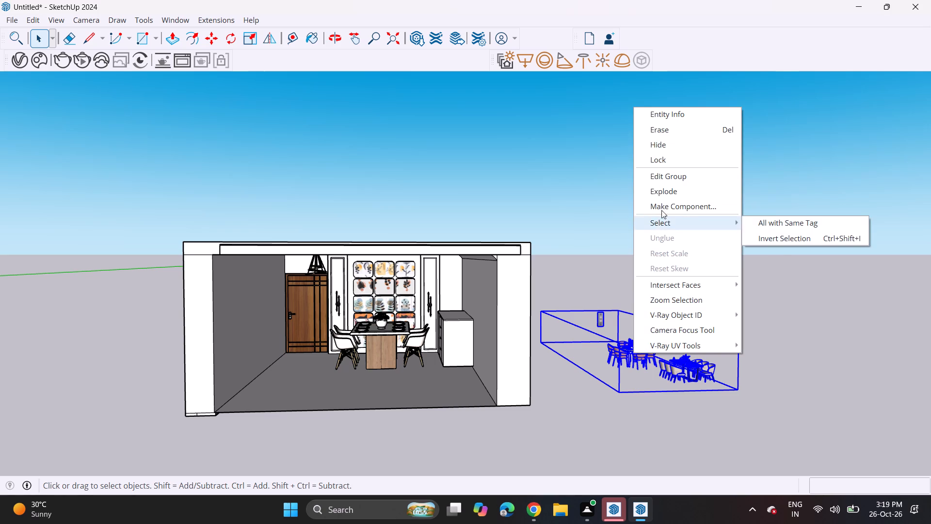
click(633, 371)
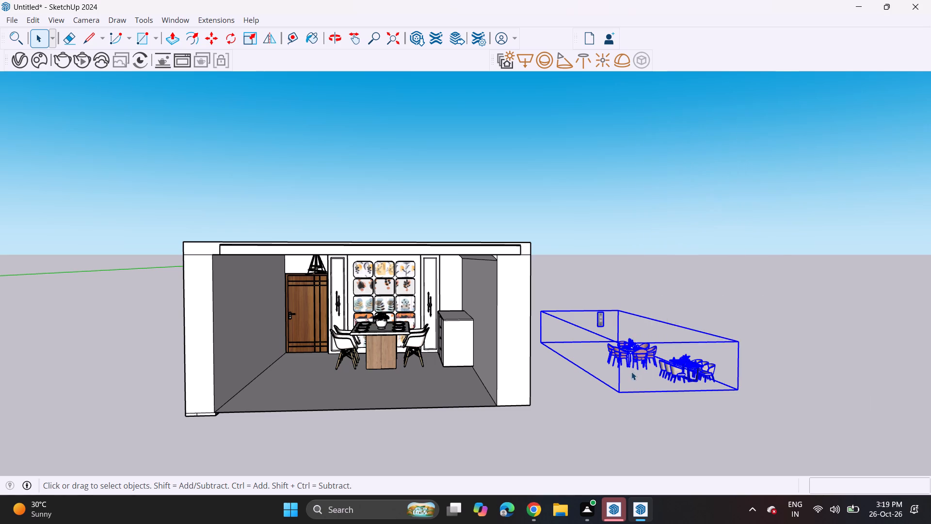
right_click(629, 354)
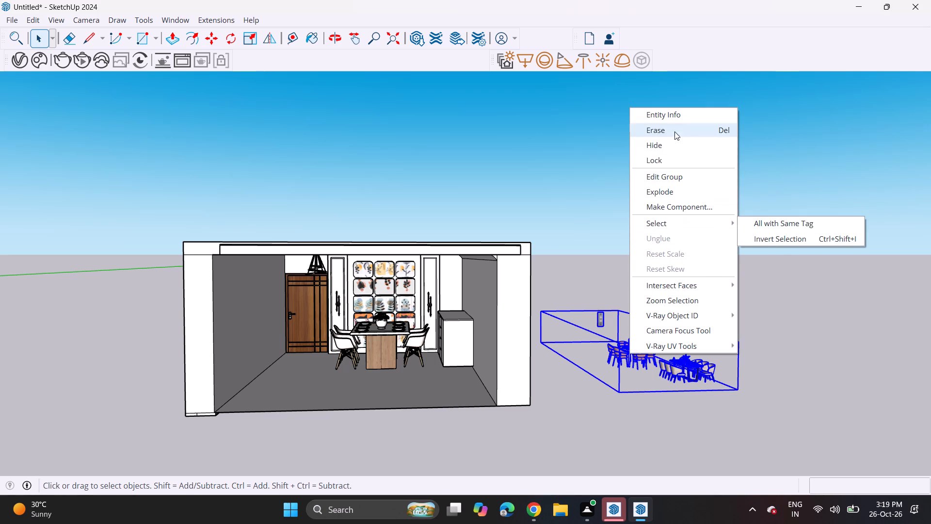
click(670, 136)
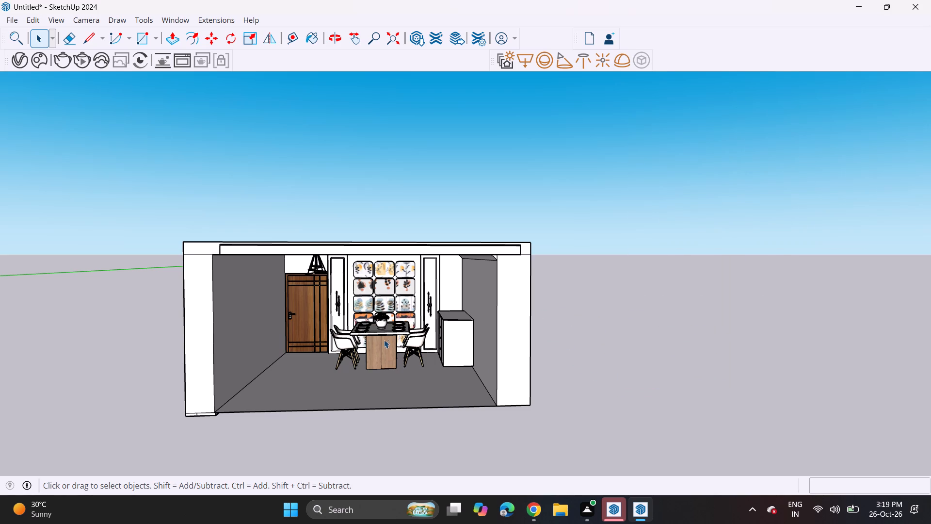
Examine the dining group's placement against the picture wall, cabinet and ceiling from inside the room.
scroll(384, 332, up, 6)
shift+middle_drag(387, 328, 394, 356)
middle_drag(392, 355, 401, 331)
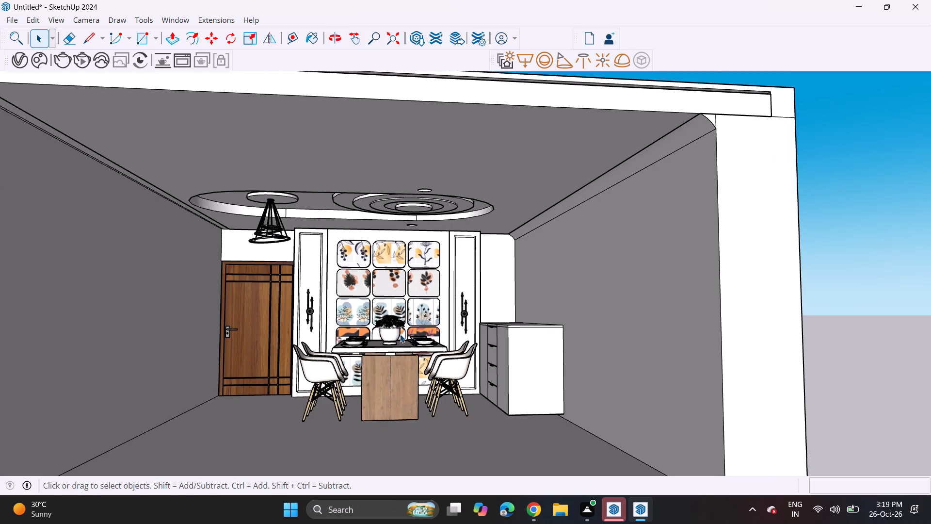
shift+middle_drag(400, 334, 411, 306)
scroll(409, 305, up, 1)
middle_drag(407, 305, 392, 315)
shift+middle_drag(384, 320, 410, 324)
scroll(411, 325, up, 2)
middle_drag(409, 327, 422, 320)
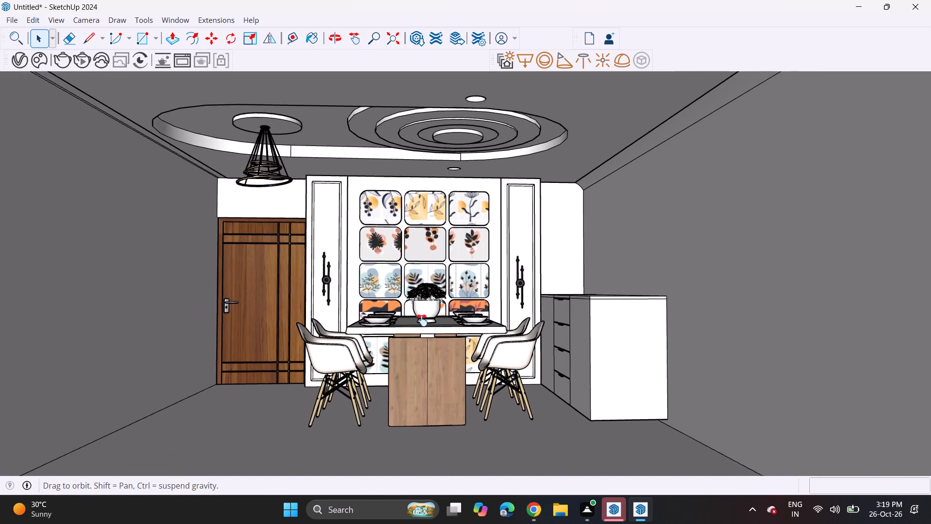
middle_drag(422, 320, 426, 324)
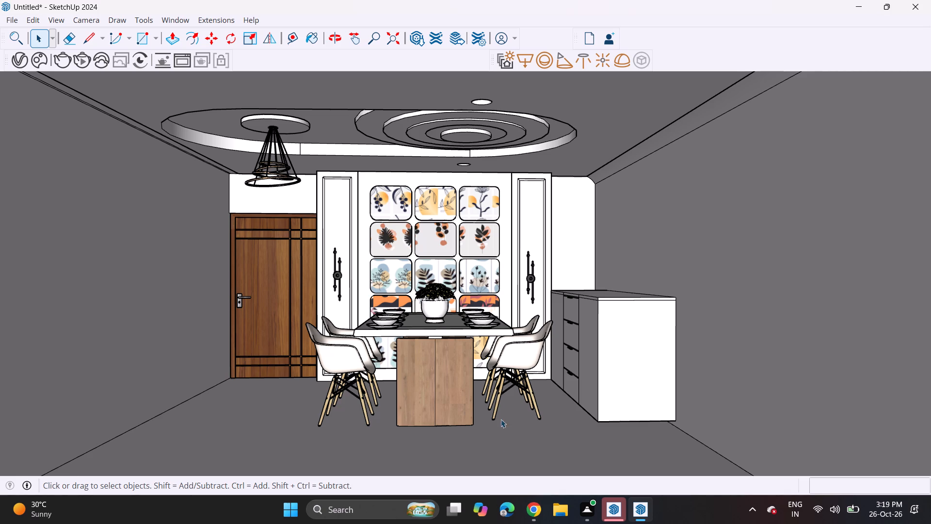
Switch to Chrome and search the 3D Warehouse models for "lamp".
click(540, 509)
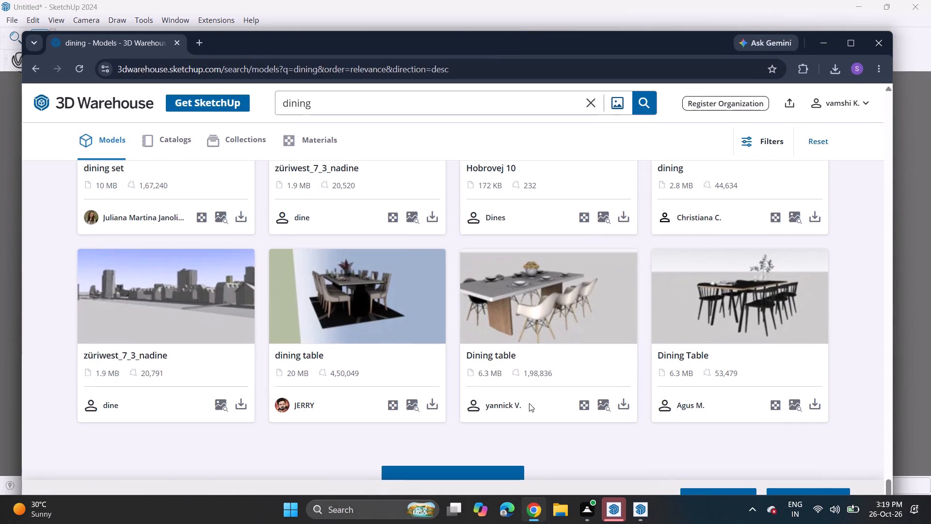
click(591, 102)
text(lamp)
key(Return)
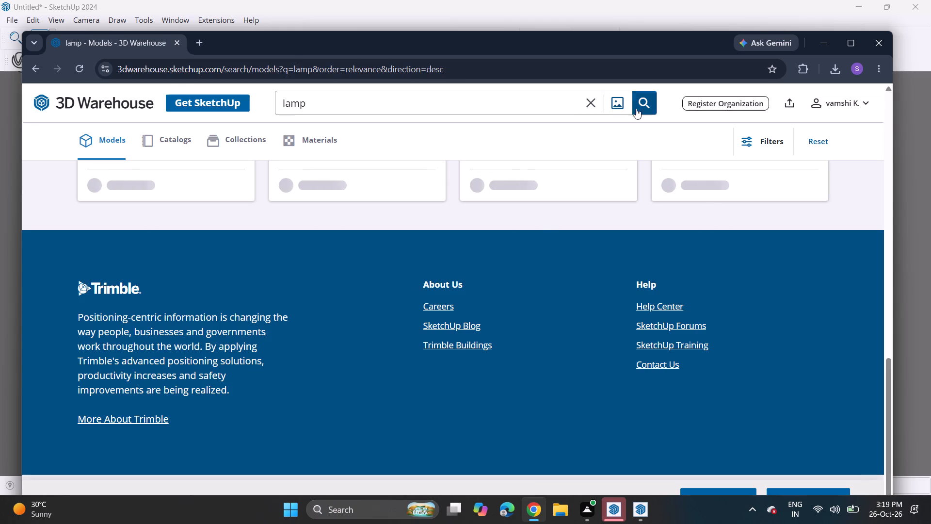
Look through the 3D Warehouse lamp results for a suitable table lamp.
scroll(514, 288, up, 20)
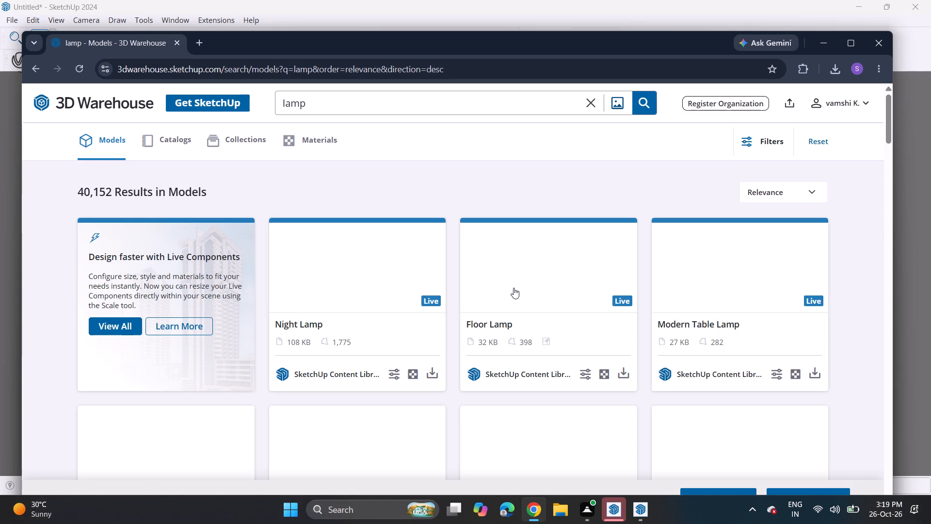
scroll(508, 329, down, 1)
scroll(502, 341, up, 1)
scroll(502, 341, down, 3)
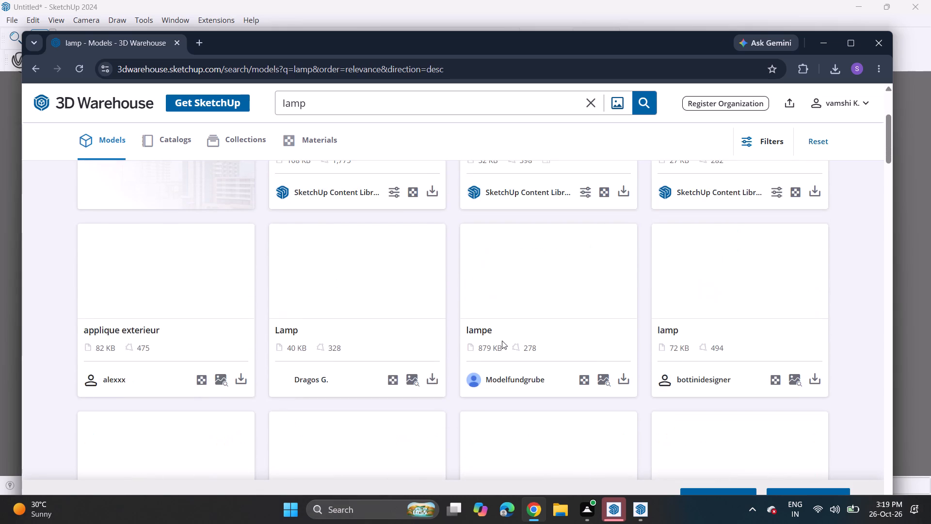
scroll(502, 341, up, 7)
scroll(502, 341, down, 9)
scroll(502, 341, up, 1)
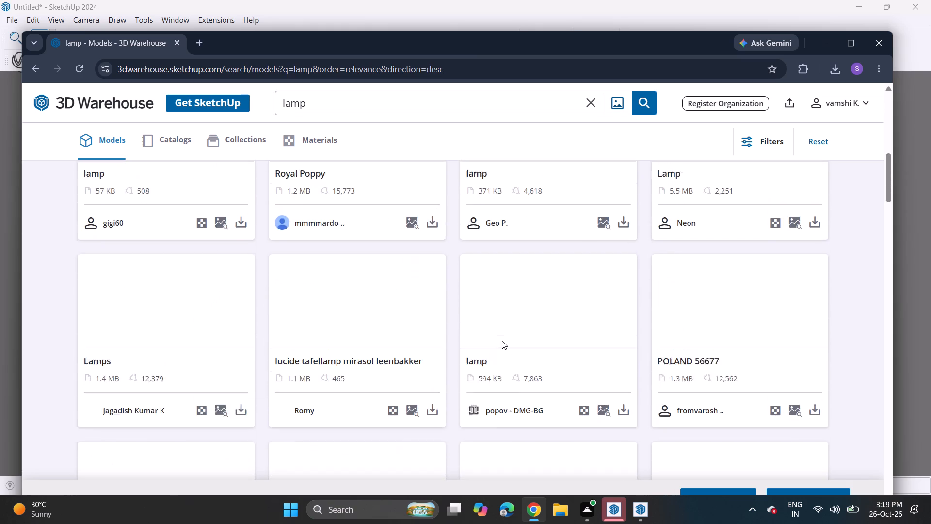
scroll(502, 341, up, 1)
scroll(502, 341, down, 1)
scroll(502, 341, up, 9)
scroll(502, 341, down, 1)
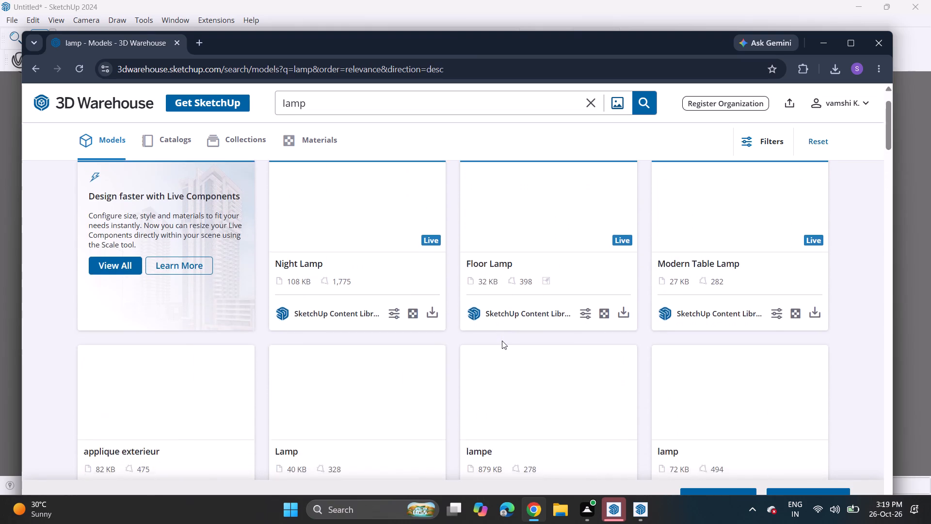
scroll(502, 341, down, 2)
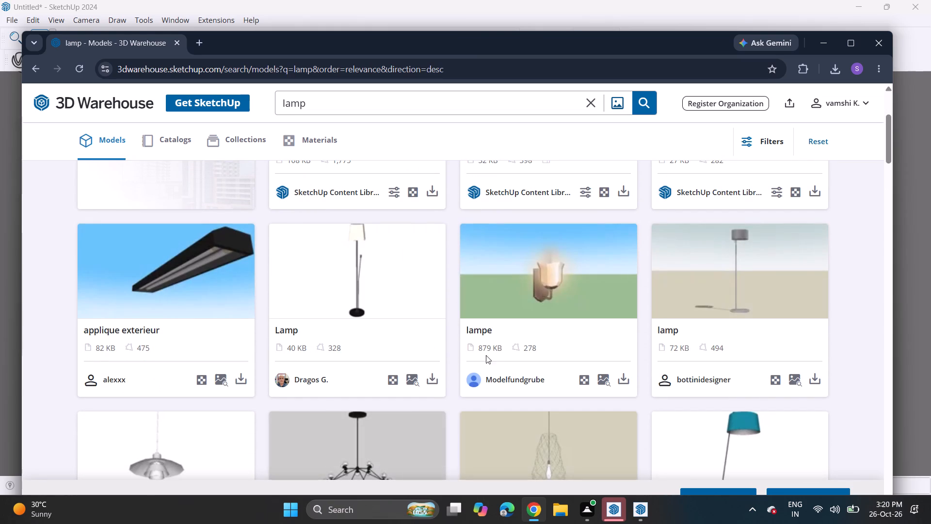
scroll(479, 362, up, 5)
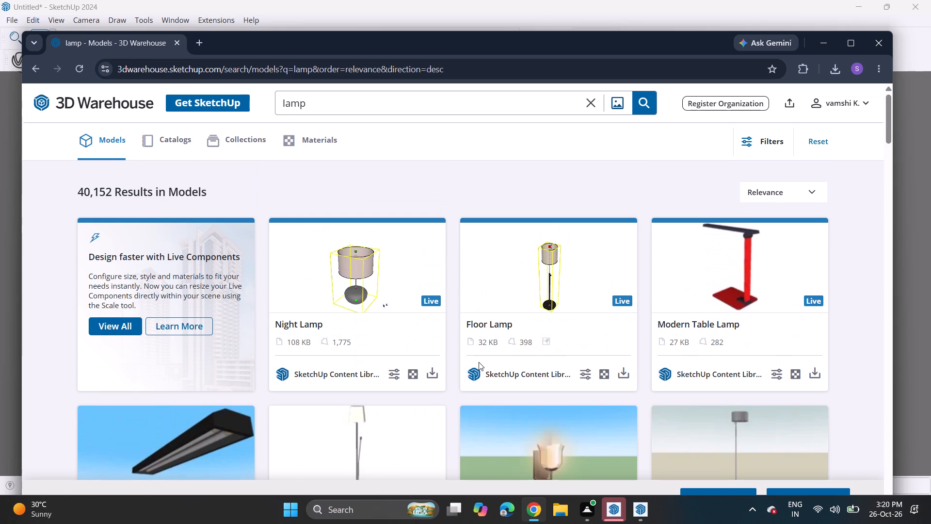
Download the three-lamp model "Lamps" (1.4 MB) and the shaded table lamp "lamp" (594 KB) as SketchUp files.
scroll(479, 362, down, 9)
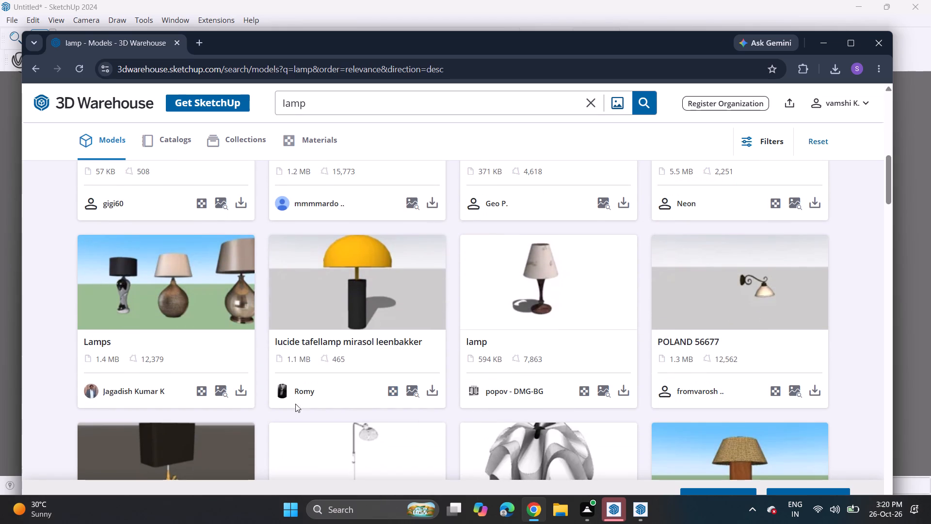
click(244, 393)
click(289, 427)
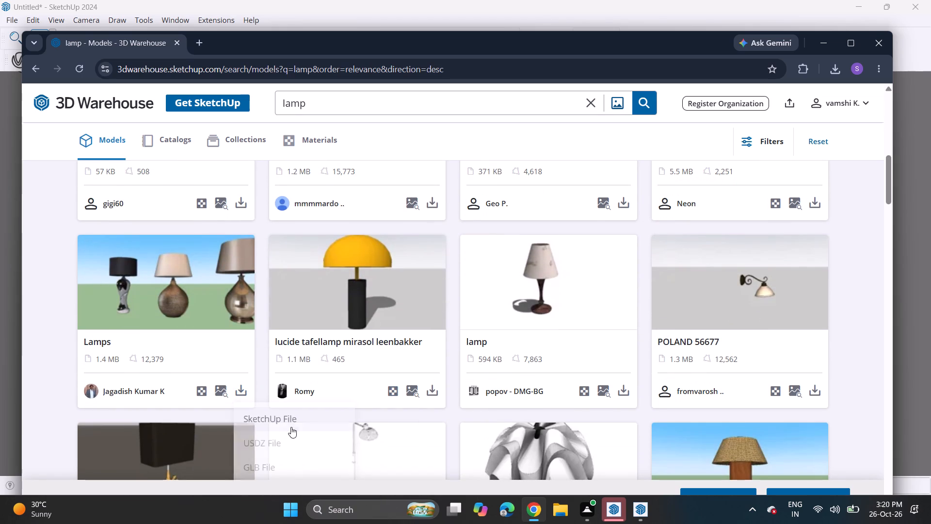
click(620, 396)
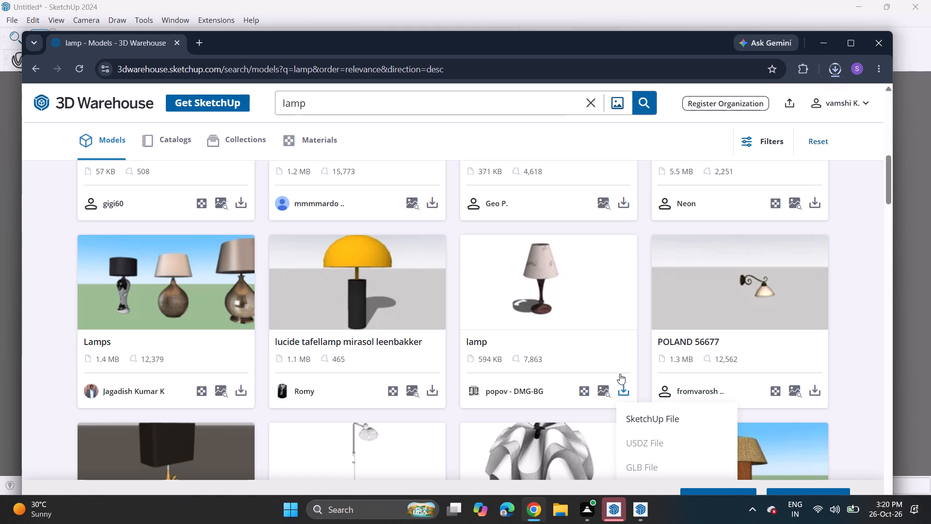
click(628, 412)
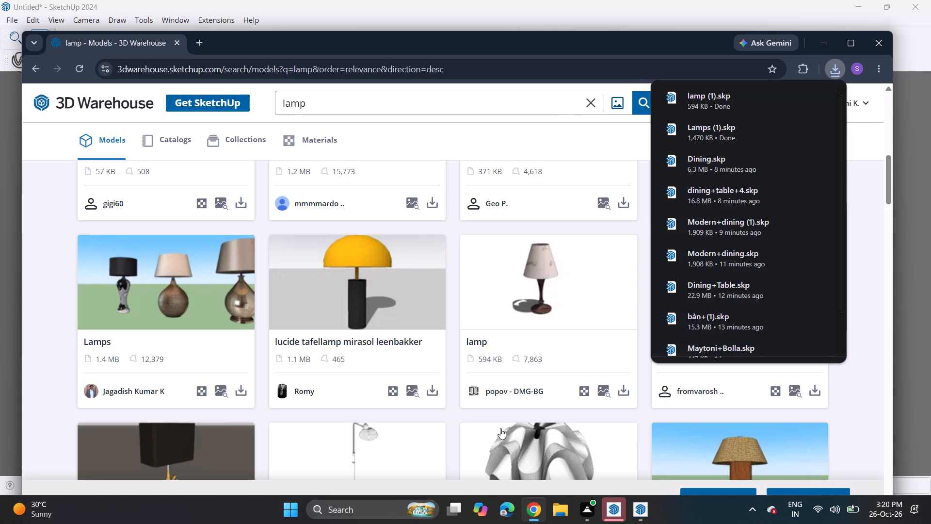
Search the 3D Warehouse models for "dressing table items" and look through the results.
click(588, 108)
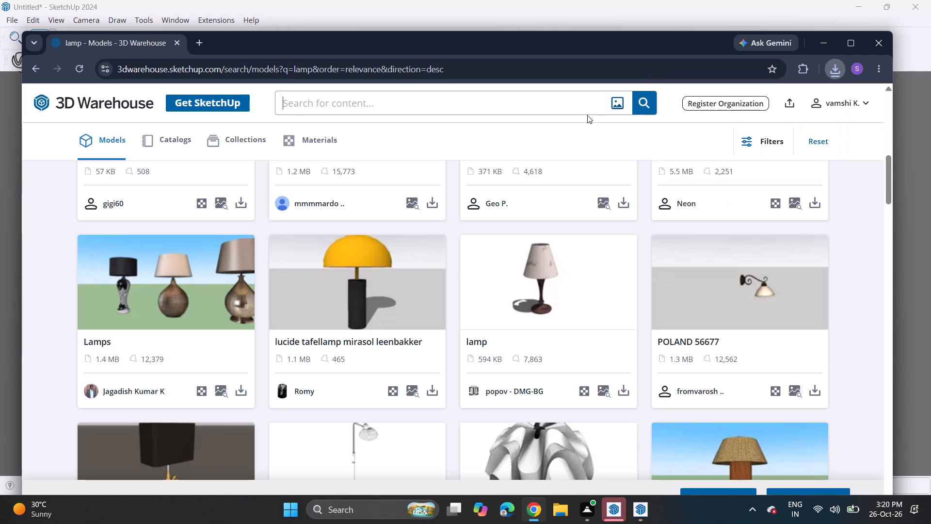
text(dressing table item)
key(s)
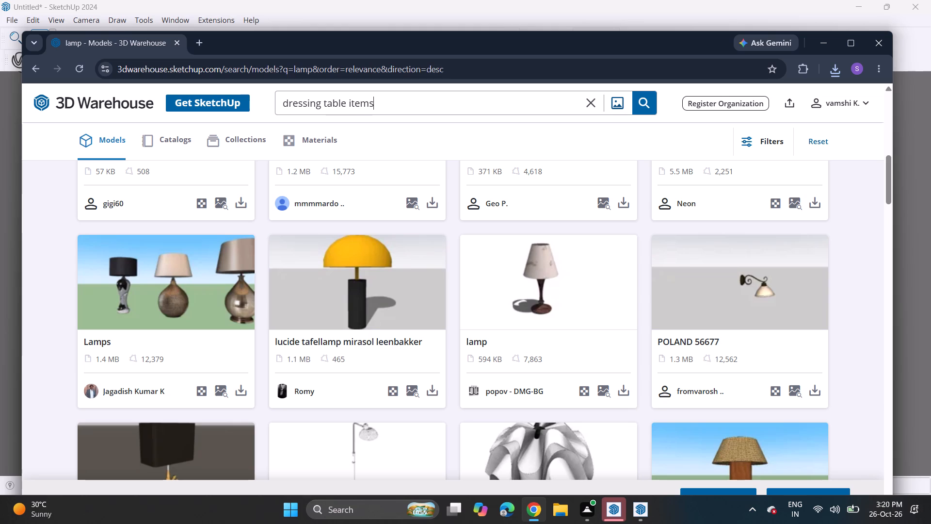
key(Return)
scroll(468, 217, up, 5)
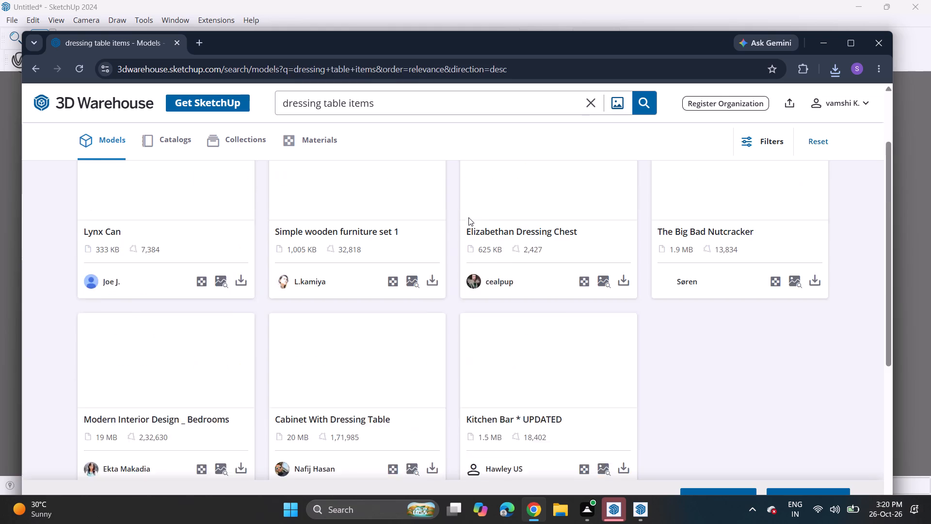
scroll(468, 217, up, 1)
scroll(468, 217, down, 1)
scroll(468, 217, up, 6)
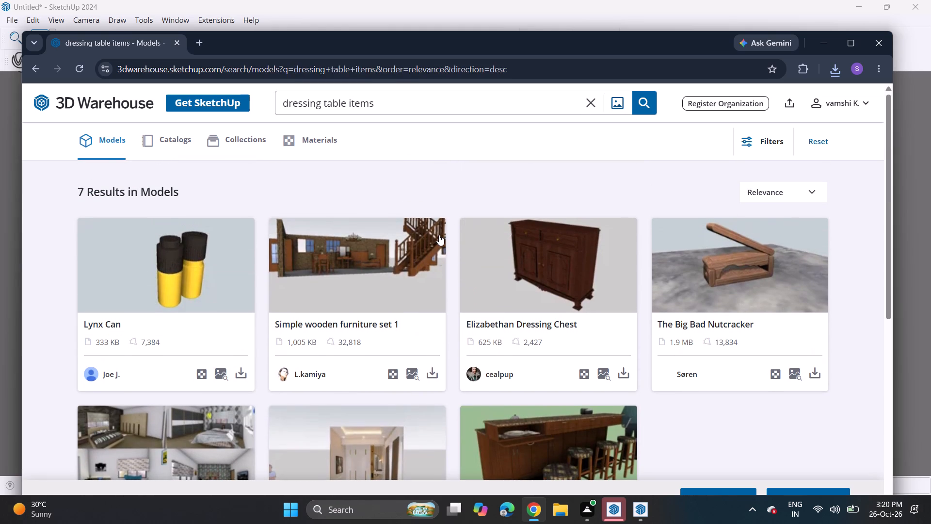
scroll(439, 235, up, 1)
scroll(438, 236, down, 2)
scroll(438, 236, up, 4)
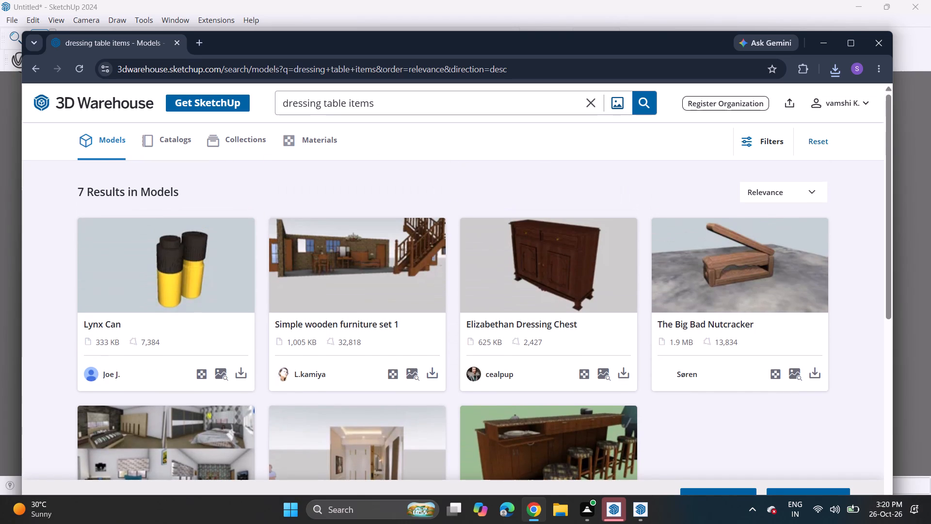
Shorten the model search to "dressing table" and run it.
click(396, 114)
key(BackSpace)
key(BackSpace)
key(BackSpace)
key(BackSpace)
key(BackSpace)
key(Return)
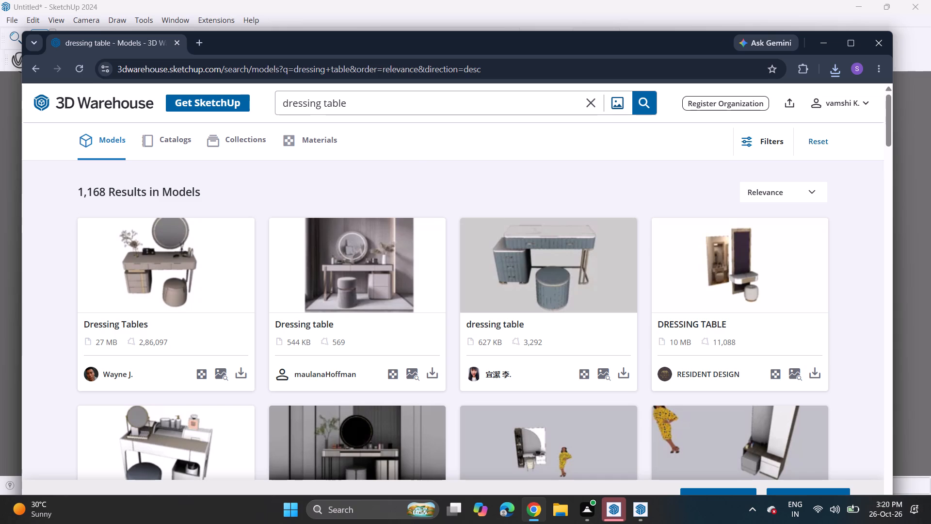
Download the 2.8 MB "Dressing Tables" model with the round mirror and dark stool as a SketchUp file.
scroll(353, 254, down, 2)
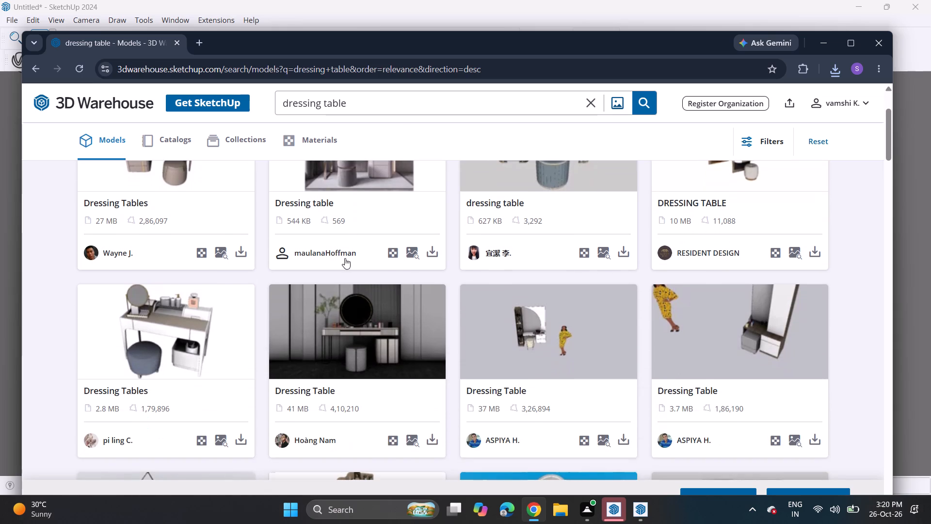
scroll(315, 307, down, 1)
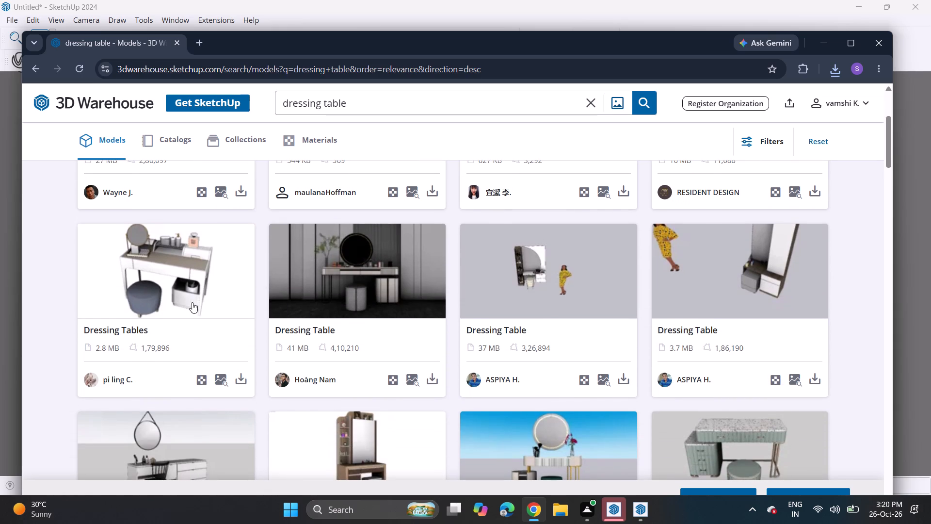
scroll(209, 306, down, 1)
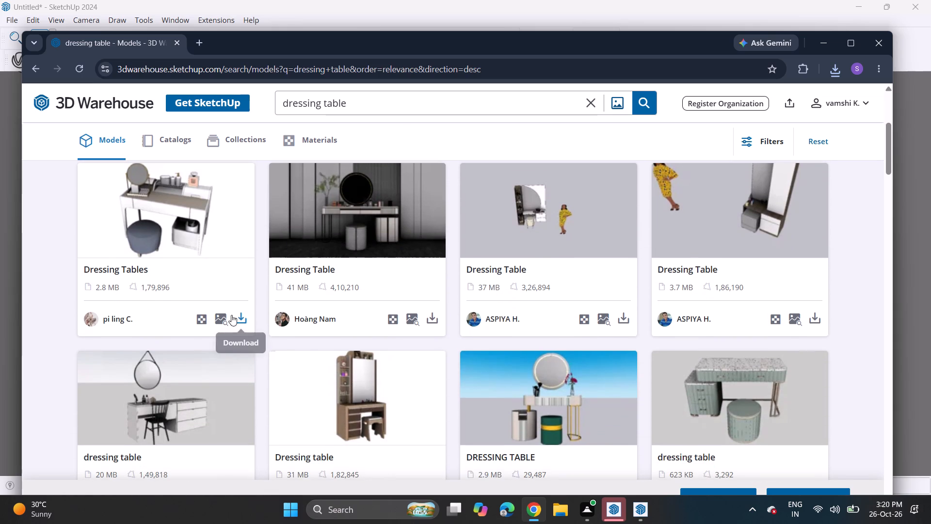
click(233, 315)
click(257, 341)
Download the 544 KB "Dressing table" model from the dressing table results as a SketchUp file.
scroll(530, 297, up, 3)
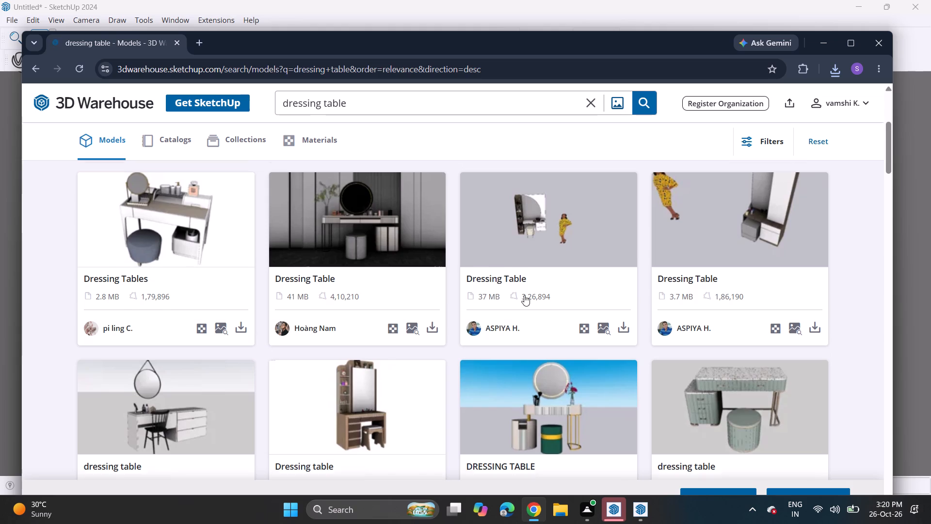
scroll(524, 295, up, 2)
scroll(517, 294, down, 7)
scroll(510, 298, up, 1)
scroll(510, 298, down, 3)
scroll(503, 295, up, 10)
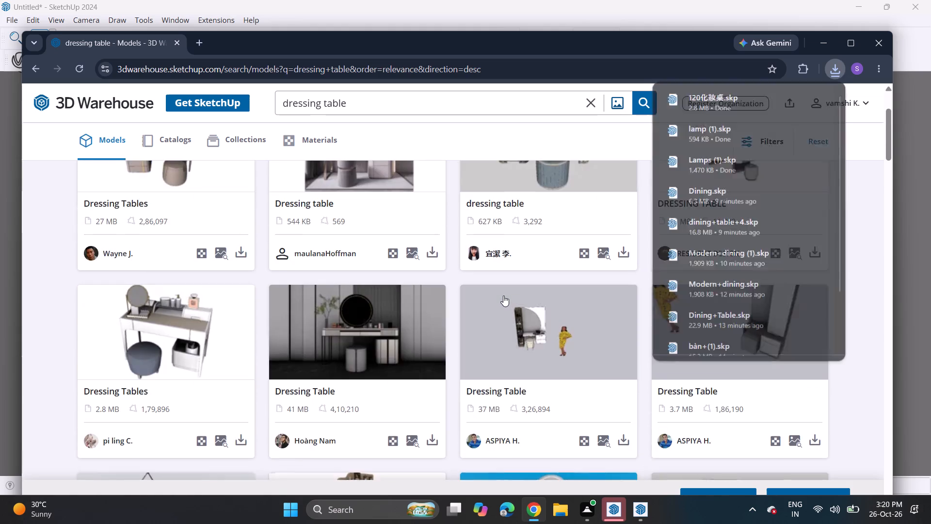
scroll(503, 295, up, 2)
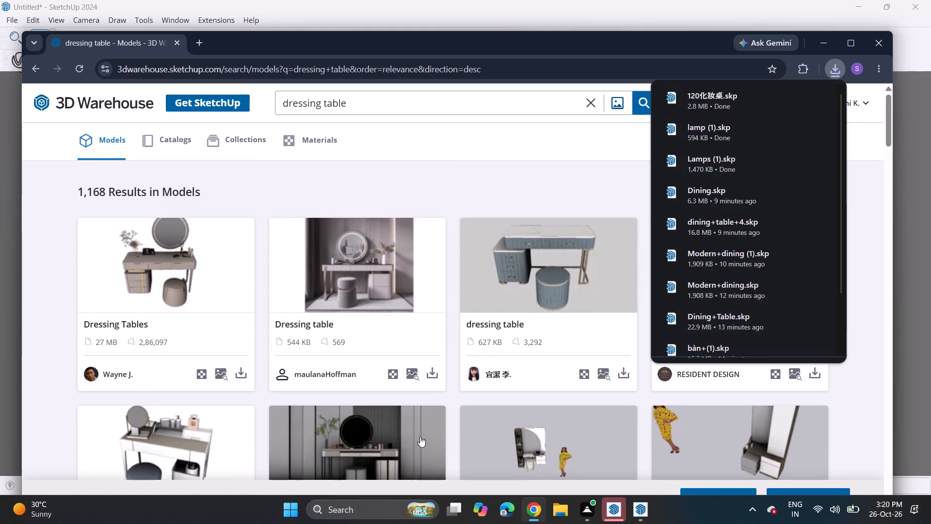
scroll(402, 423, down, 2)
scroll(494, 382, up, 3)
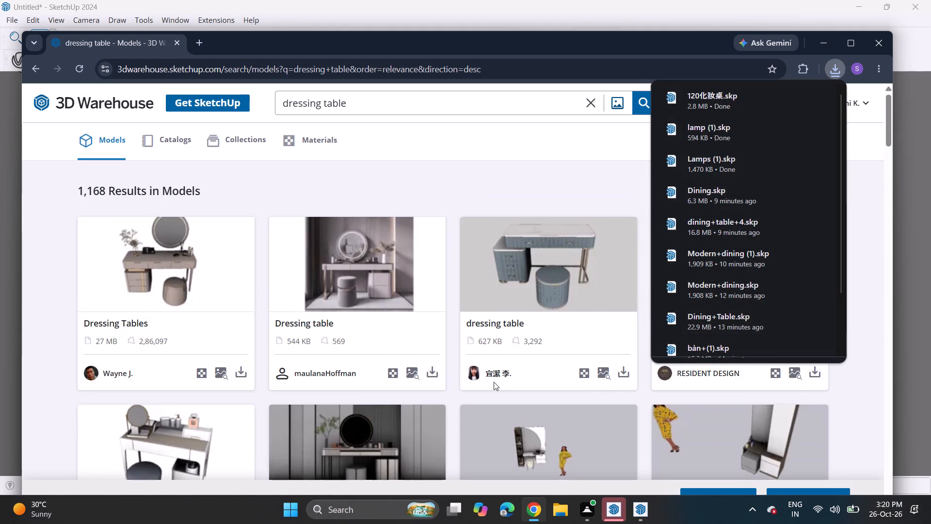
scroll(494, 382, down, 1)
click(437, 315)
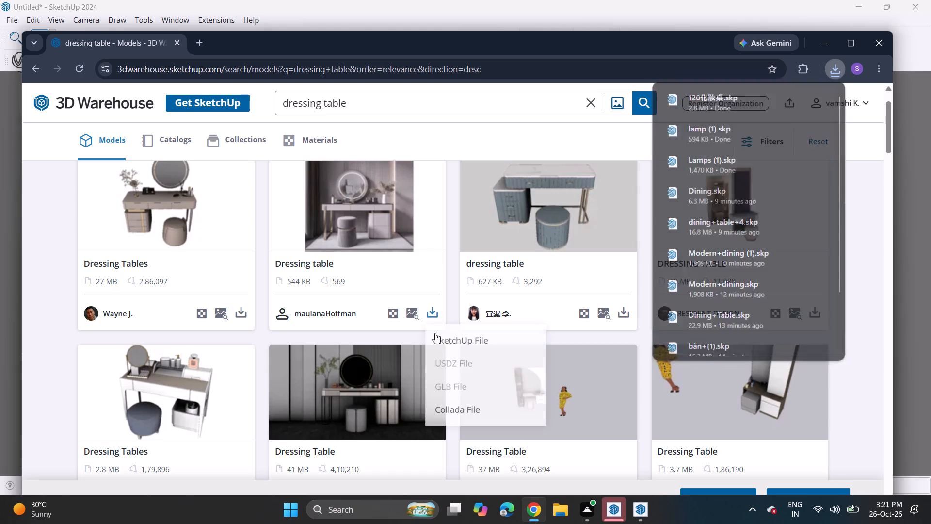
click(445, 350)
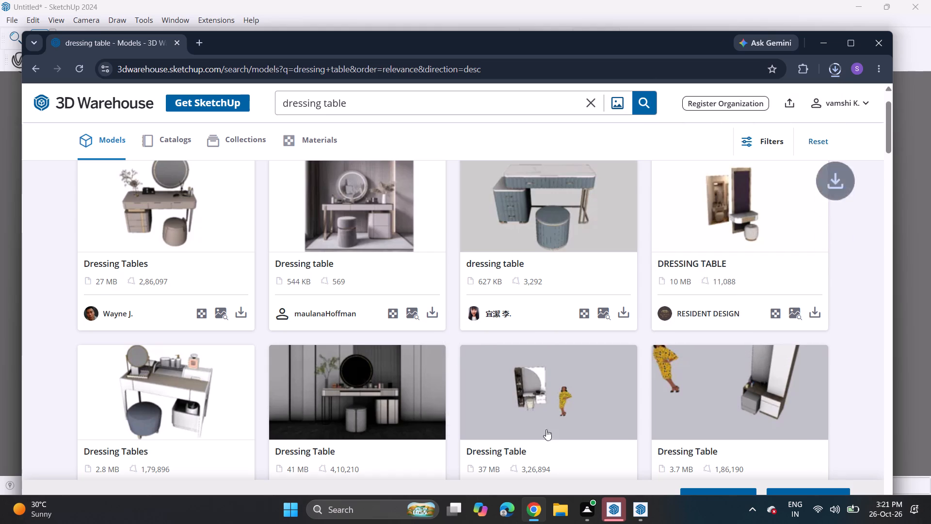
Switch to SketchUp, import 120化妝桌 from Downloads and place it on the floor edge at the room's open front.
click(636, 511)
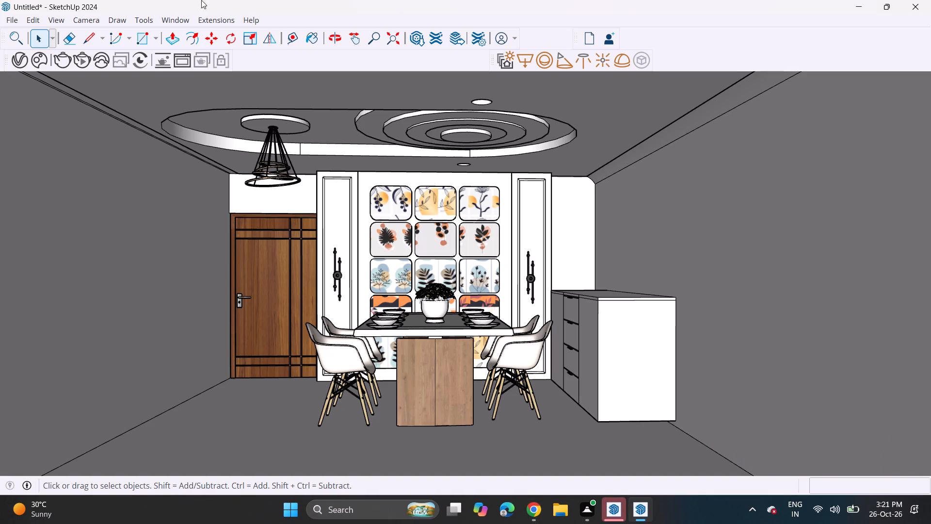
click(11, 20)
click(38, 190)
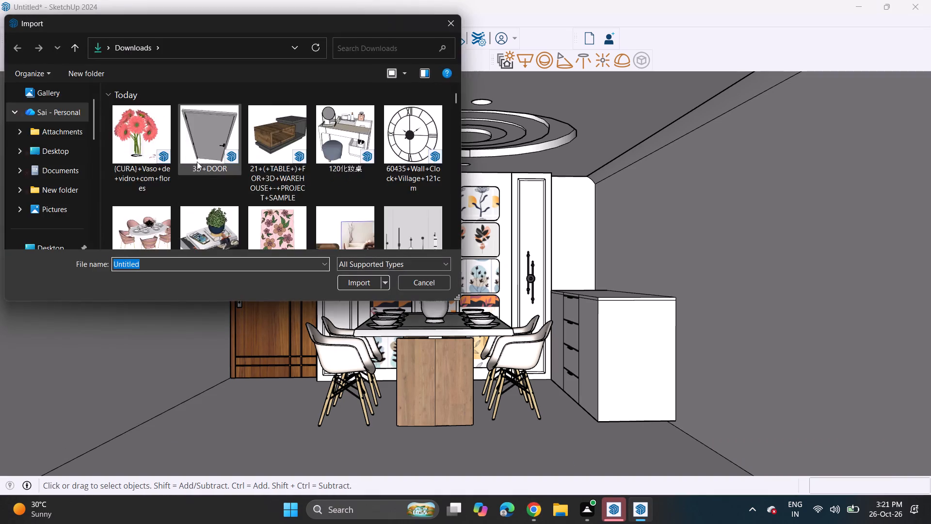
scroll(291, 164, up, 2)
click(336, 142)
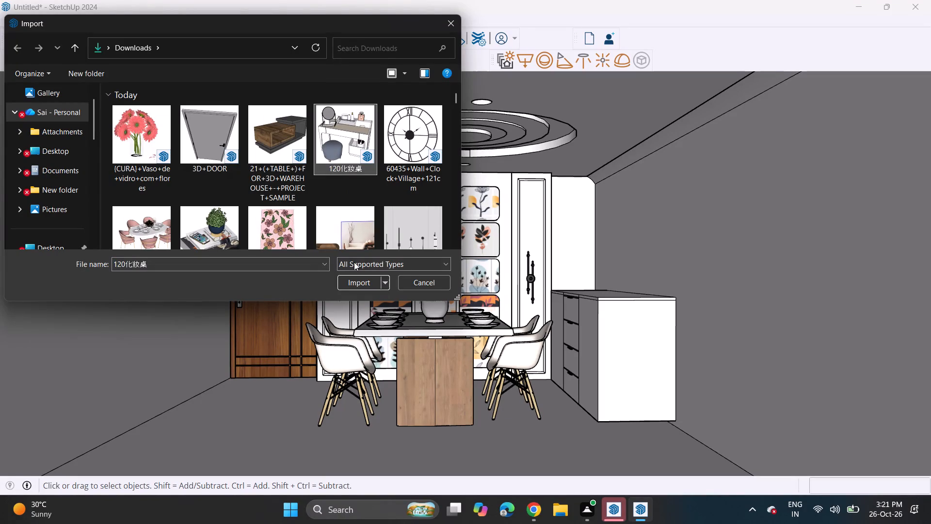
click(340, 283)
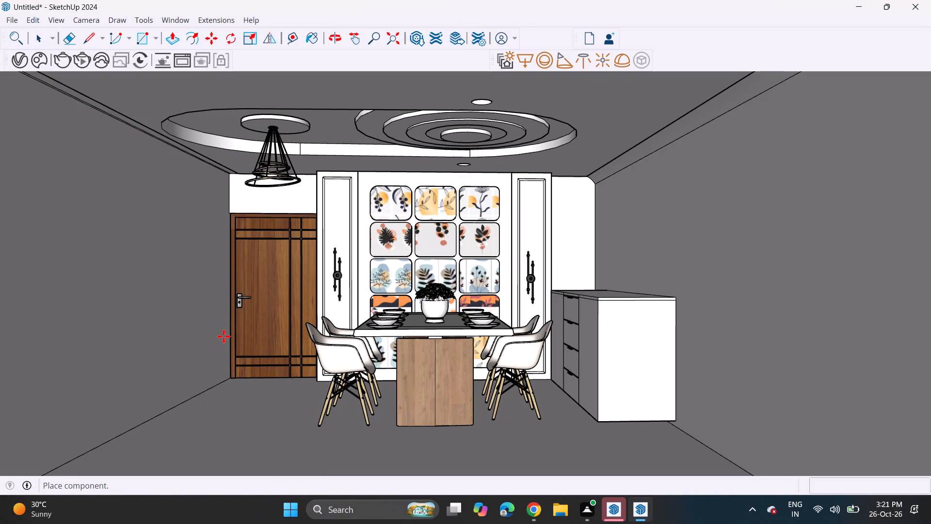
scroll(224, 336, down, 19)
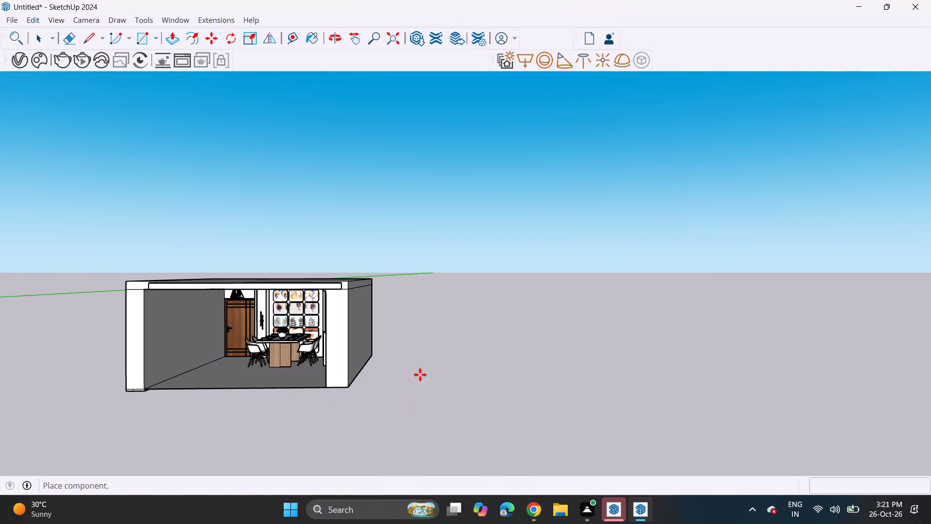
scroll(285, 370, down, 1)
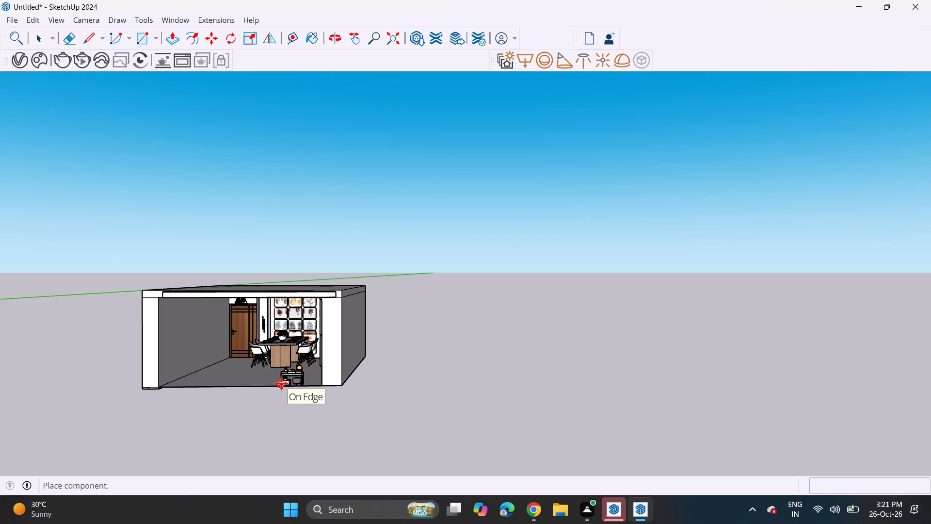
click(281, 383)
Rotate the imported dressing table 90 degrees on the floor plane, about a point just outside the room's open edge.
middle_drag(260, 367, 540, 406)
scroll(541, 409, up, 6)
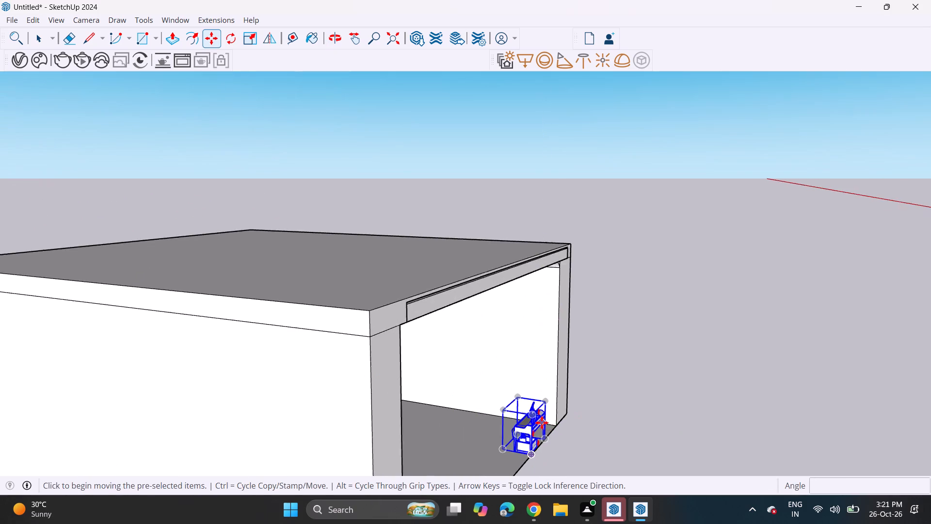
scroll(542, 423, up, 5)
shift+middle_drag(539, 422, 452, 353)
shift+scroll(452, 353, down, 1)
scroll(432, 345, up, 1)
middle_drag(432, 345, 434, 394)
scroll(436, 407, down, 1)
middle_drag(433, 408, 276, 248)
shift+scroll(352, 308, up, 1)
shift+scroll(269, 243, down, 1)
middle_drag(266, 248, 255, 348)
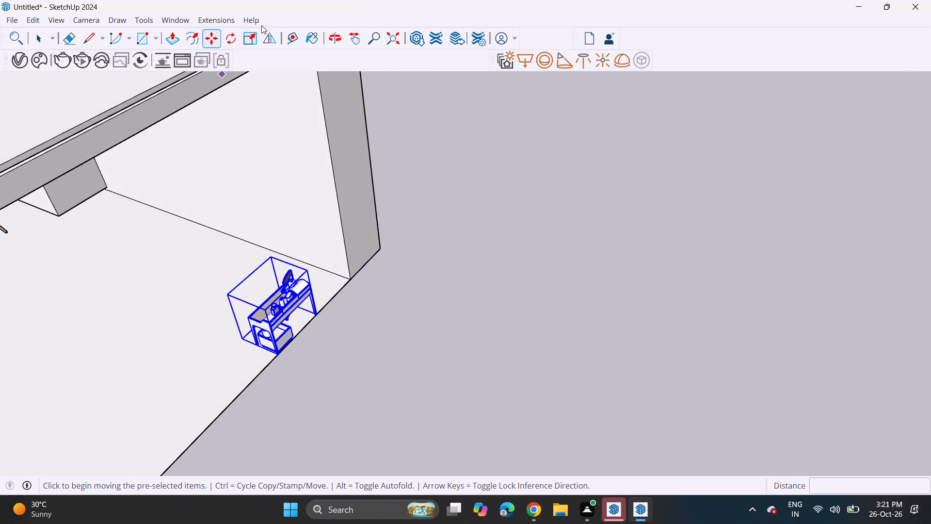
click(227, 36)
click(375, 376)
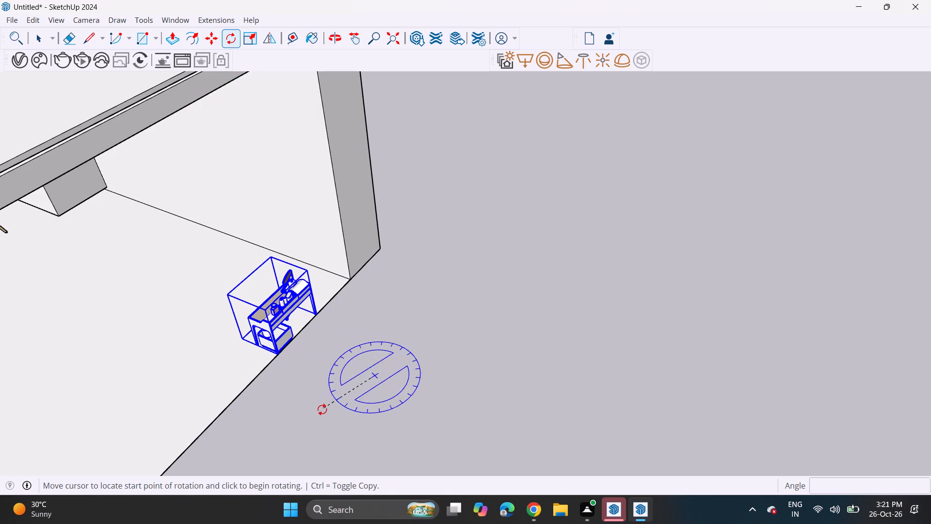
click(340, 430)
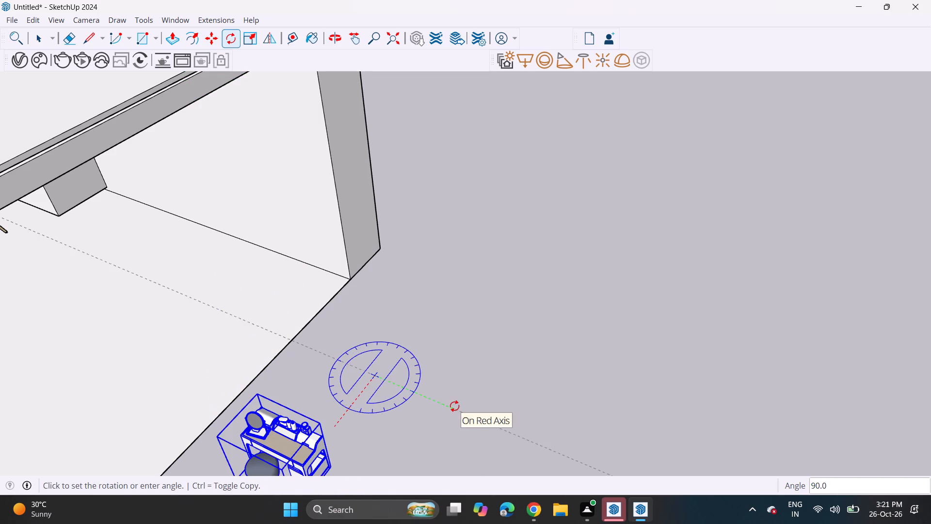
click(454, 406)
Explode the dressing table component into its separate parts.
middle_drag(405, 421, 408, 275)
middle_drag(353, 314, 383, 231)
scroll(378, 239, up, 3)
scroll(350, 211, down, 1)
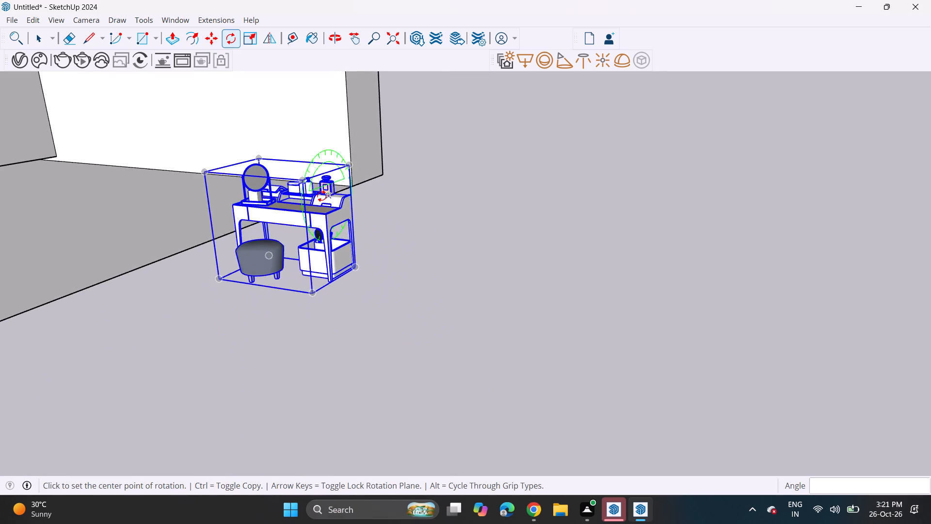
scroll(301, 204, up, 14)
key(space)
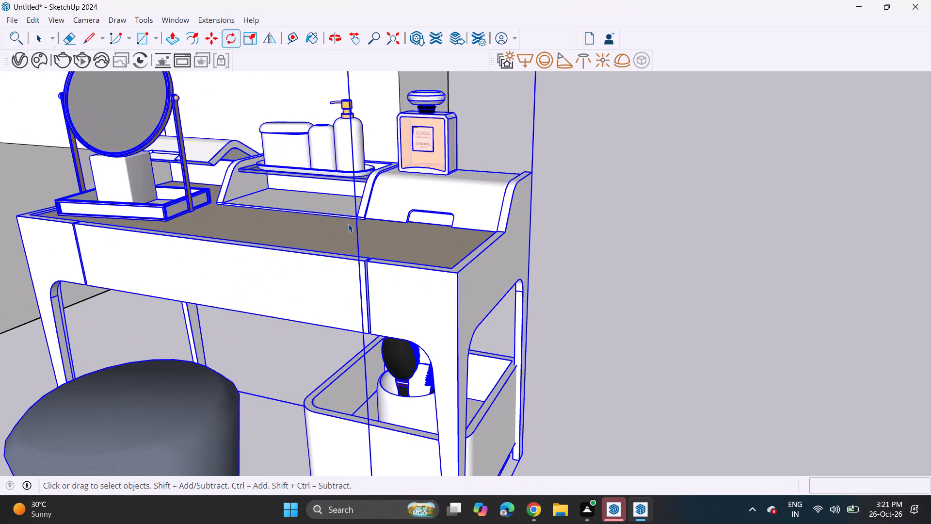
click(348, 224)
right_click(348, 224)
click(407, 103)
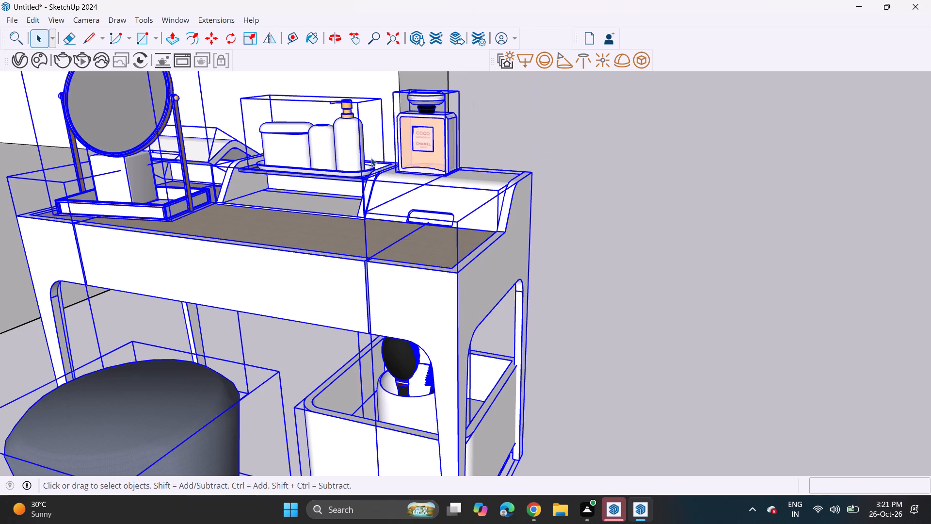
Move the perfume bottle, toiletry tray and round mirror together from the dressing table onto the top of the drawer cabinet.
click(410, 146)
scroll(398, 152, down, 6)
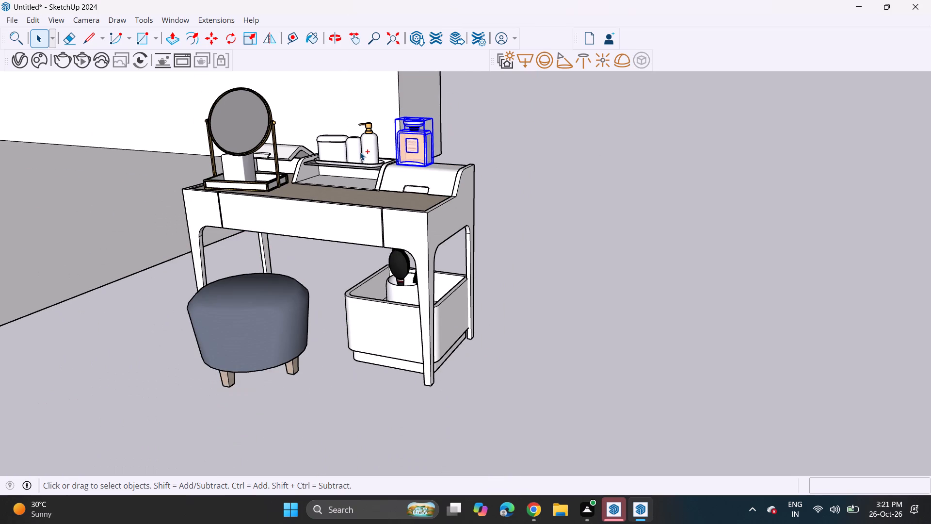
ctrl+click(360, 152)
ctrl+click(235, 126)
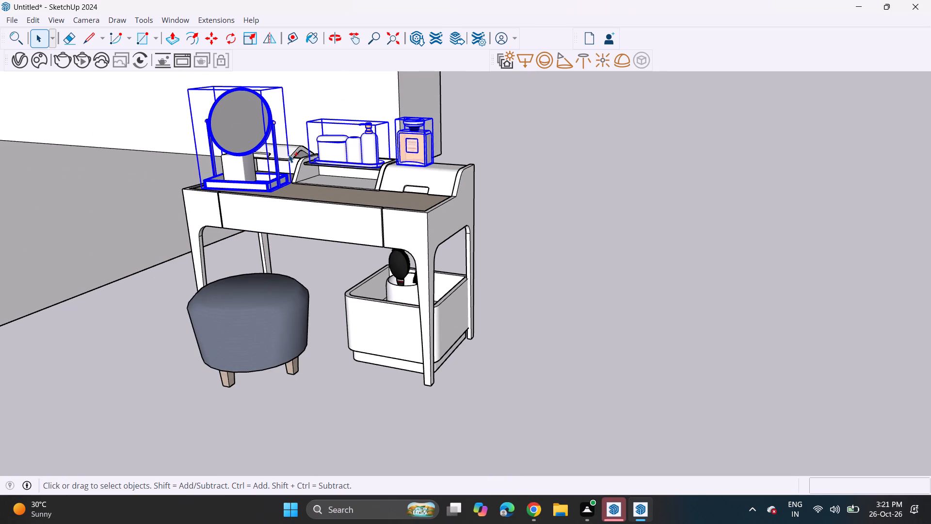
middle_drag(293, 174, 376, 199)
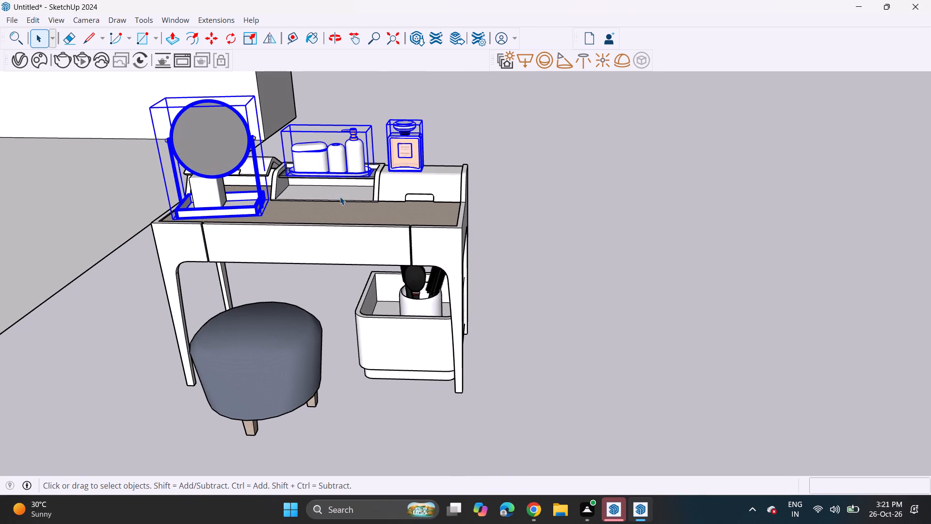
key(m)
click(176, 218)
scroll(72, 158, down, 3)
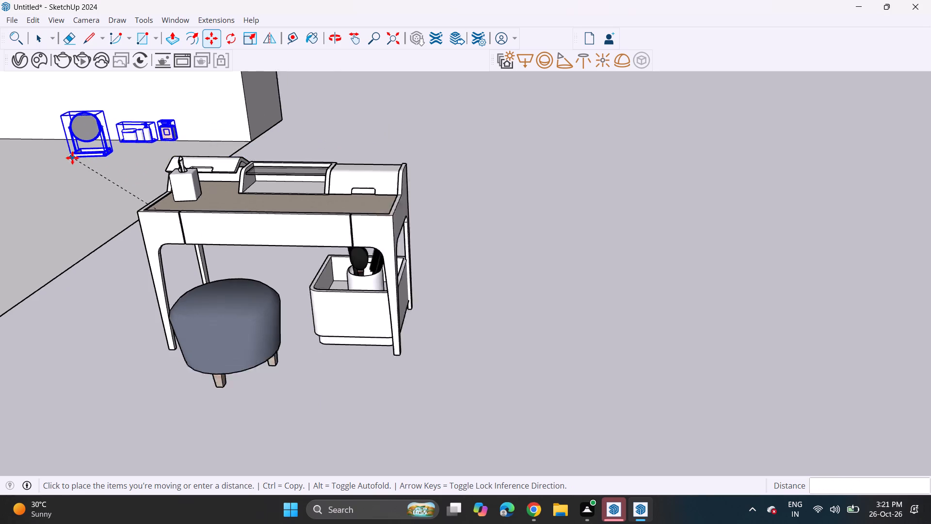
scroll(72, 158, down, 2)
shift+middle_drag(42, 135, 806, 342)
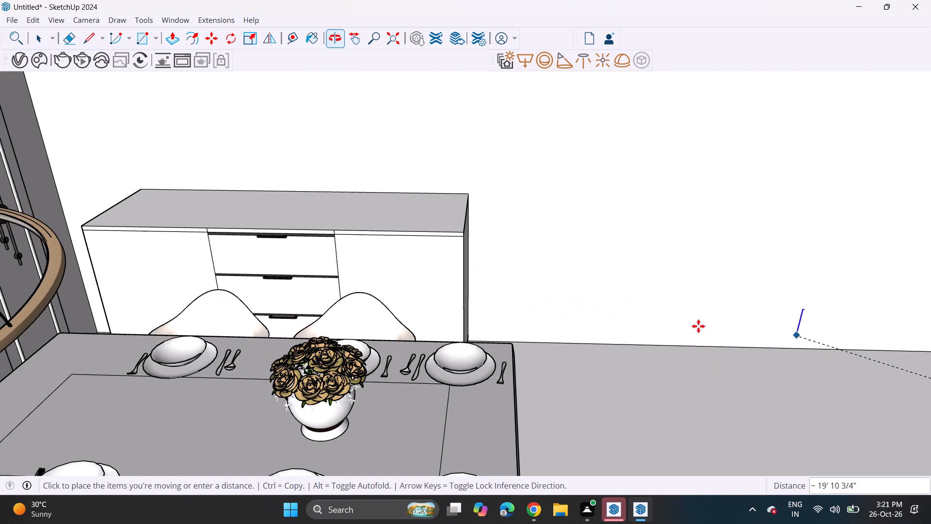
click(183, 223)
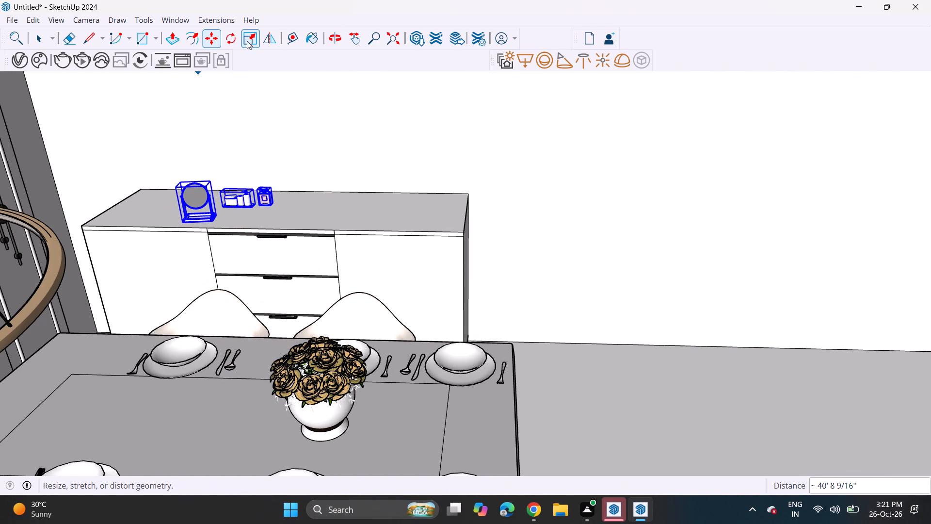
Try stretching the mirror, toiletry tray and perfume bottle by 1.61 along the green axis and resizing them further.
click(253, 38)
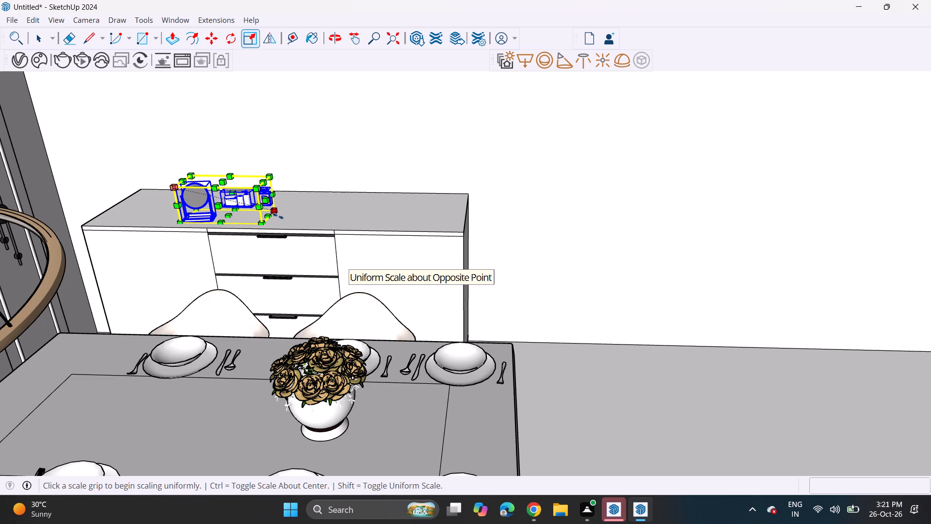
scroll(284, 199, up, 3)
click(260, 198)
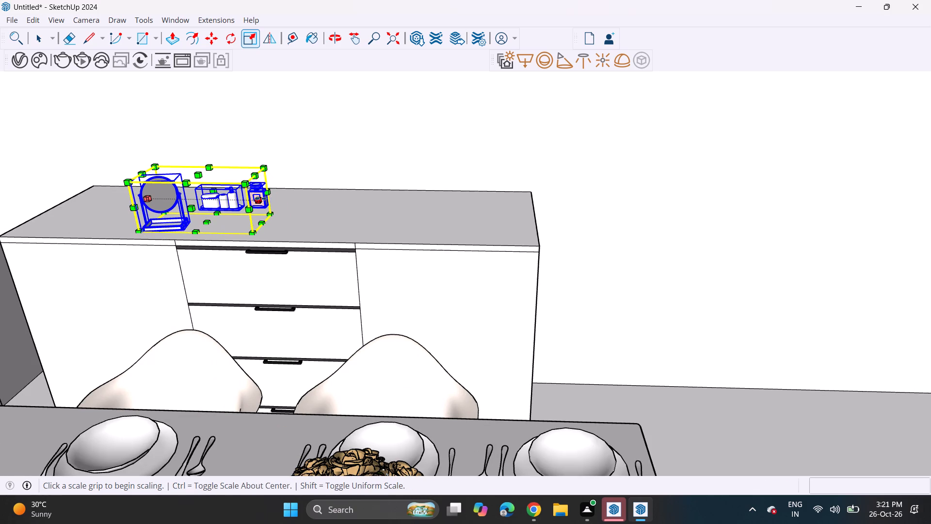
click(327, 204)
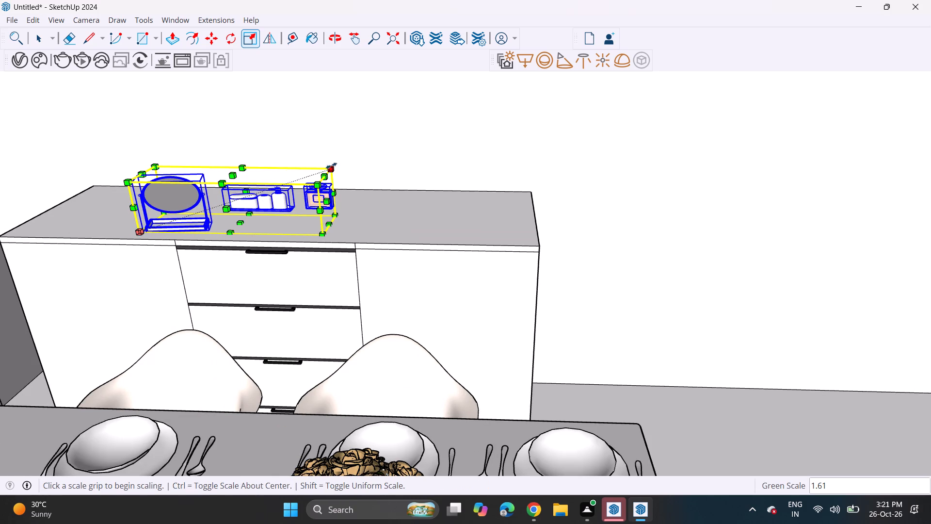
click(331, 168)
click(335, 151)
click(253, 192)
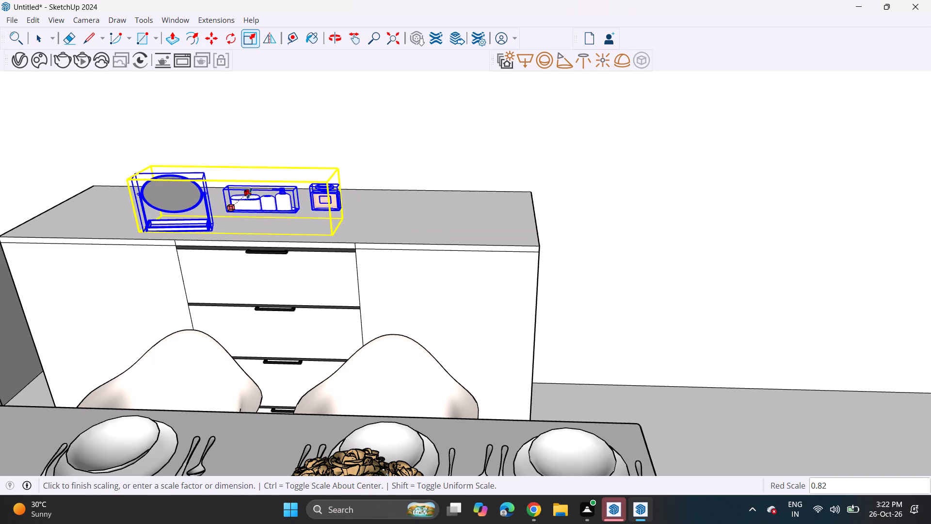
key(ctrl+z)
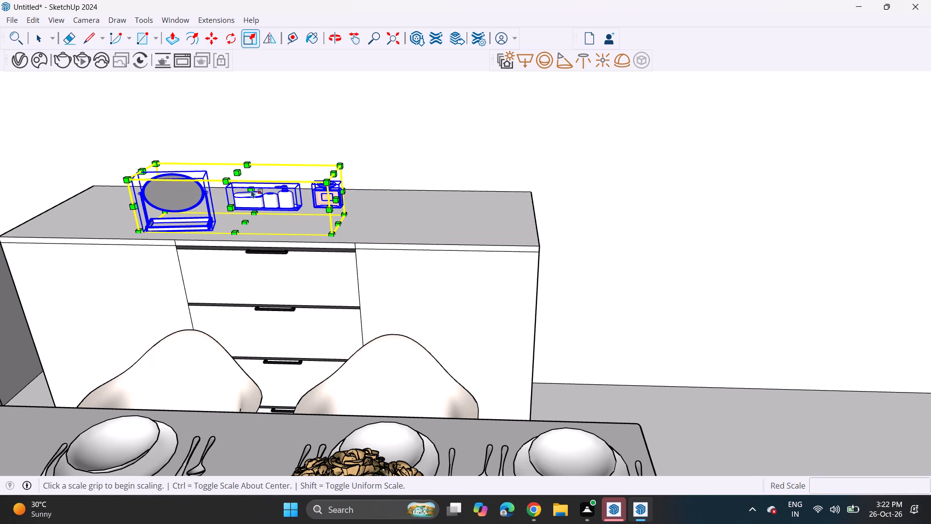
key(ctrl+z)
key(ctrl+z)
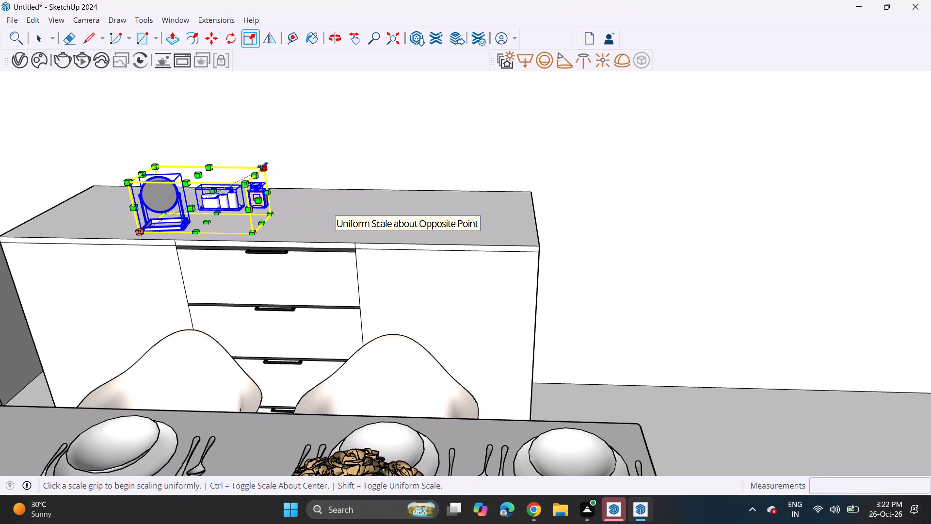
Scale the mirror, tray and perfume bottle uniformly by about 1.36 and move them about 2' 2" along the green axis.
click(262, 165)
click(308, 149)
click(212, 39)
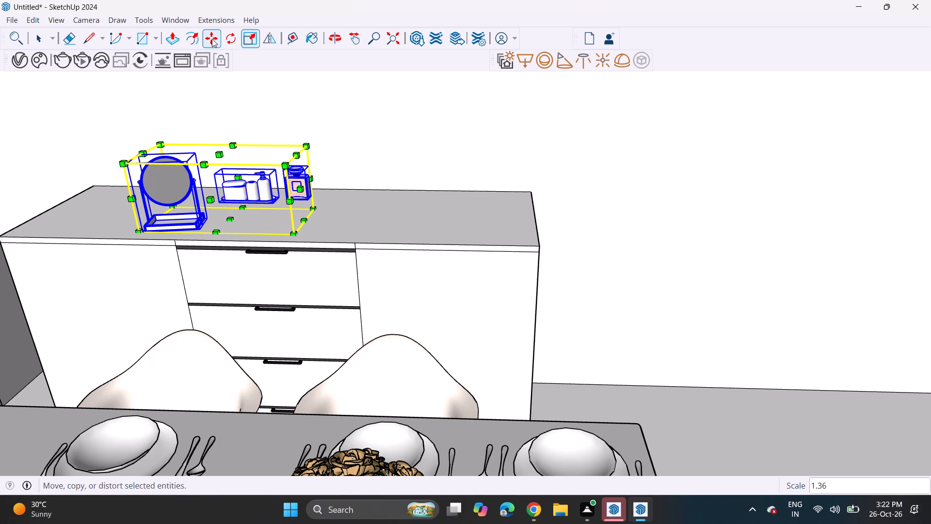
click(180, 190)
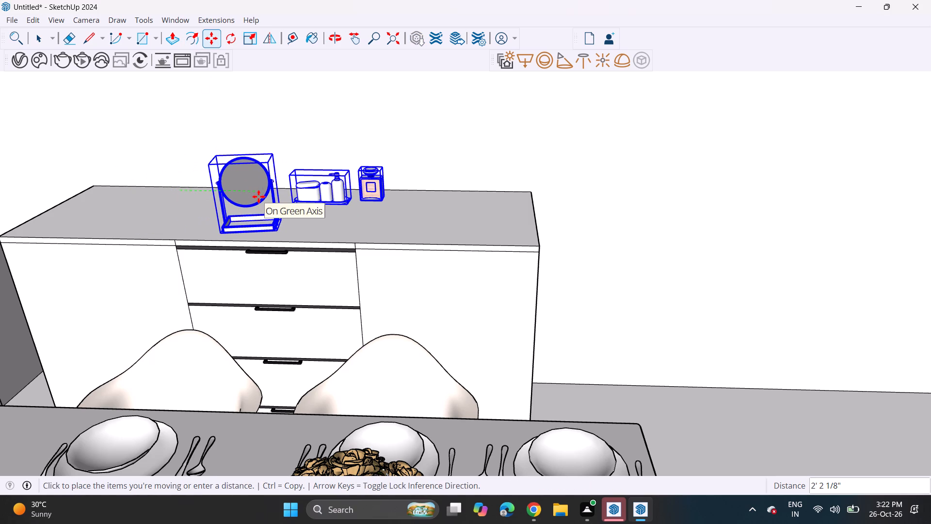
click(258, 196)
Import lamp (1) from Downloads and place it on the cabinet top beside the round mirror.
click(10, 16)
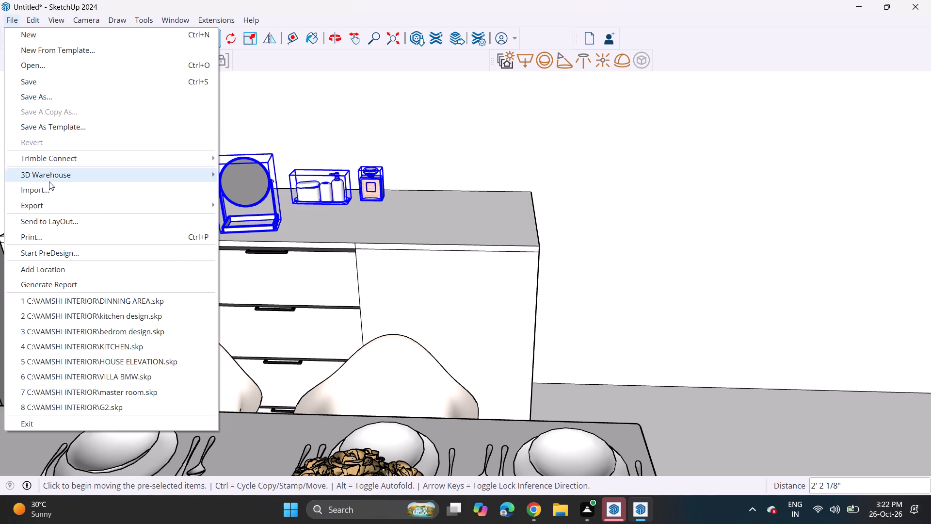
click(51, 190)
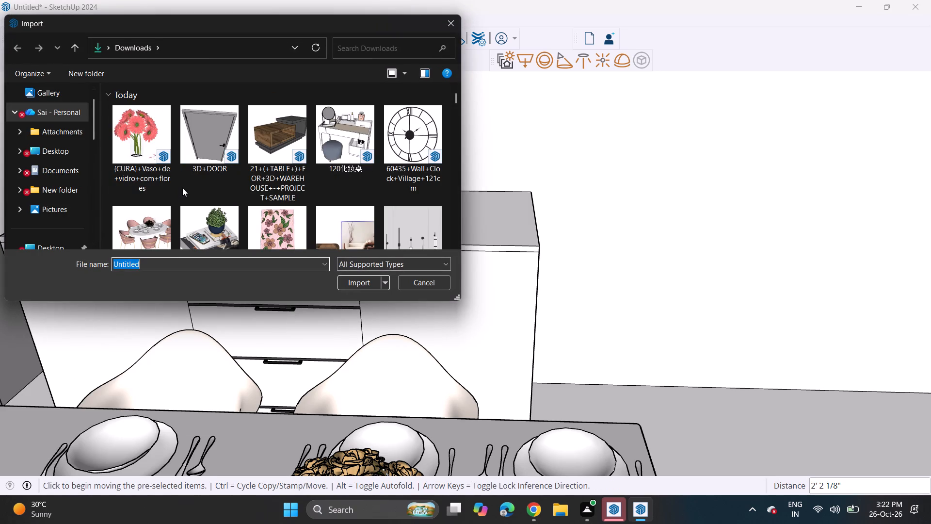
scroll(188, 199, down, 4)
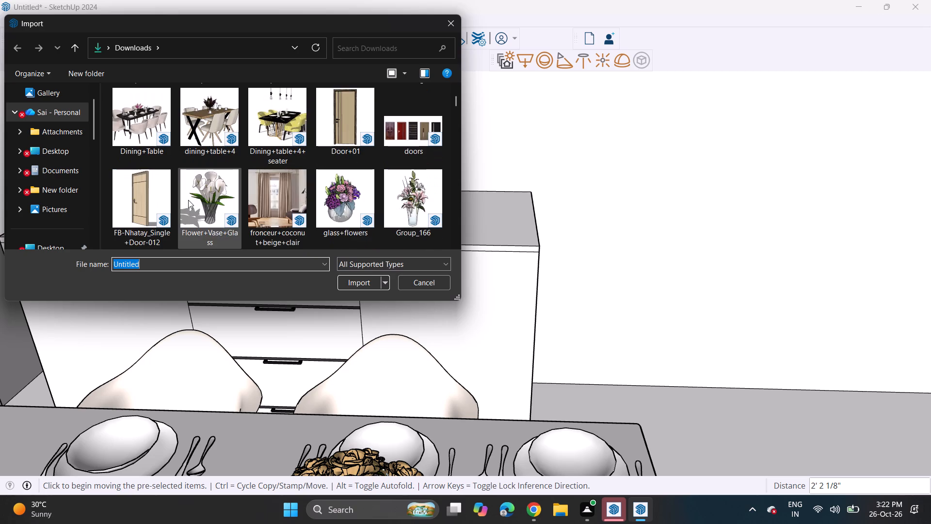
scroll(188, 200, down, 2)
click(265, 129)
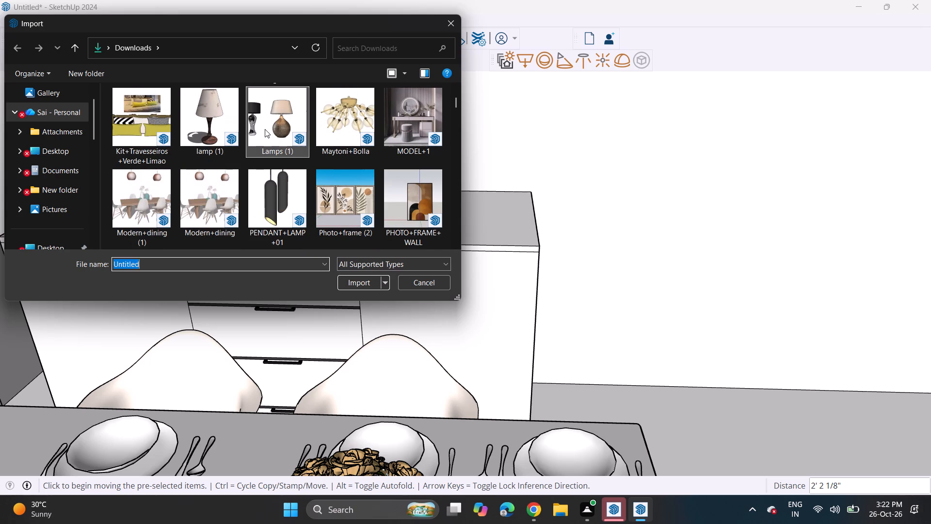
click(221, 118)
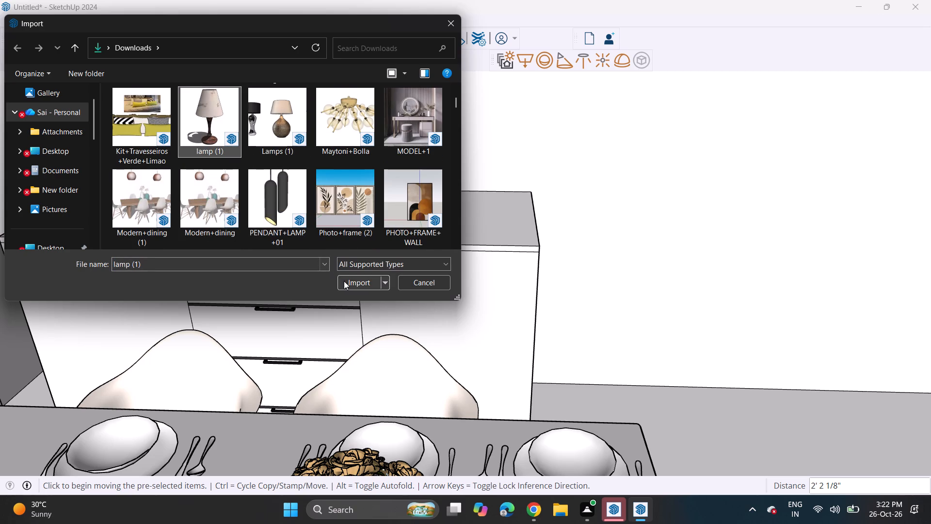
click(345, 281)
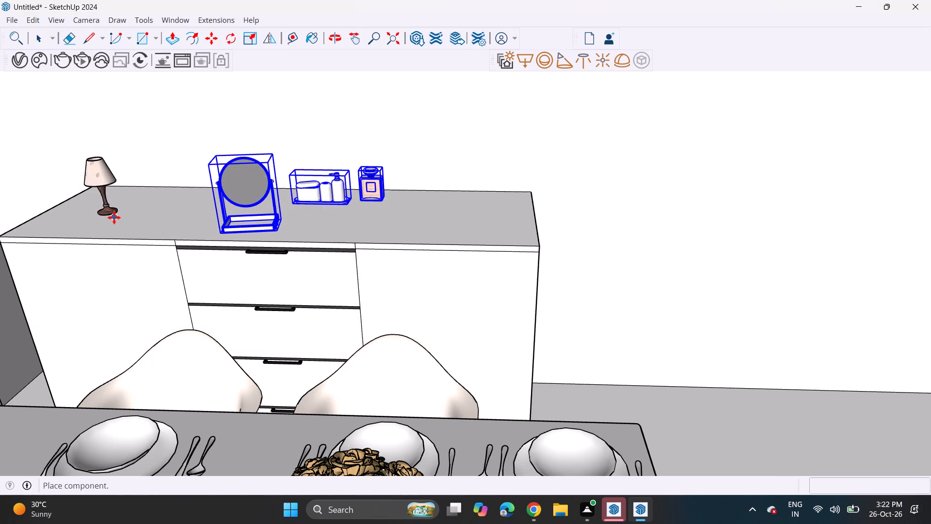
click(121, 228)
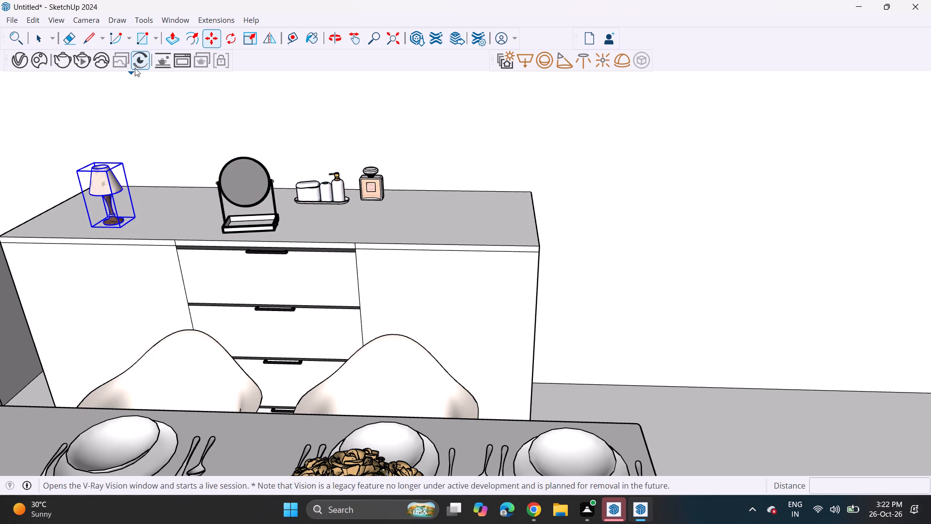
Scale the table lamp uniformly by about 1.69 about its opposite bottom corner.
click(250, 33)
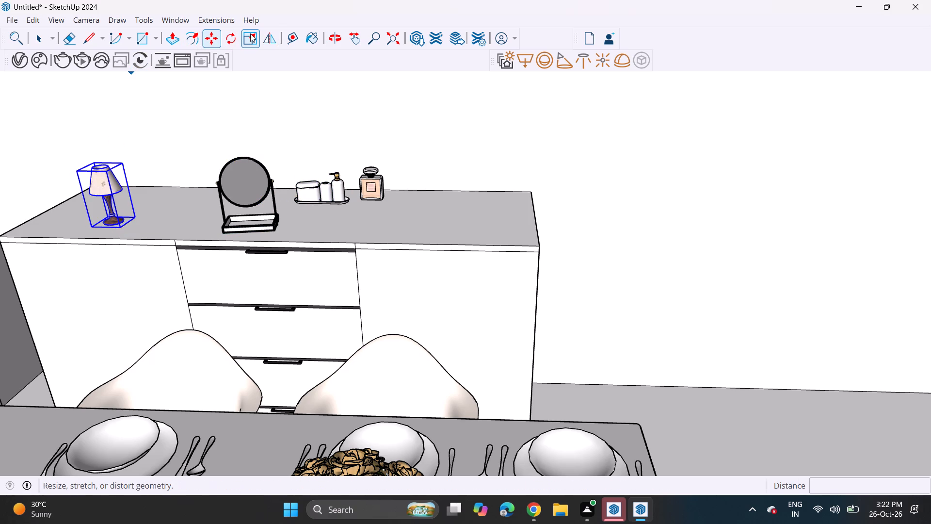
click(127, 160)
click(182, 138)
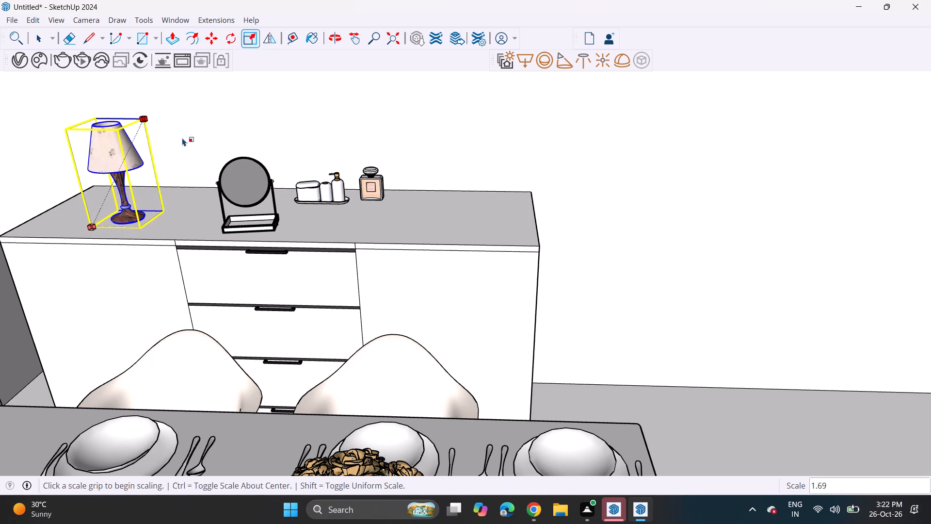
Examine the lamp and accessories on the cabinet in proportion to the dining set and the whole room.
middle_drag(305, 162, 205, 141)
scroll(174, 136, down, 3)
scroll(175, 140, up, 1)
scroll(177, 146, down, 2)
middle_drag(261, 183, 178, 171)
scroll(151, 171, up, 1)
scroll(133, 166, down, 6)
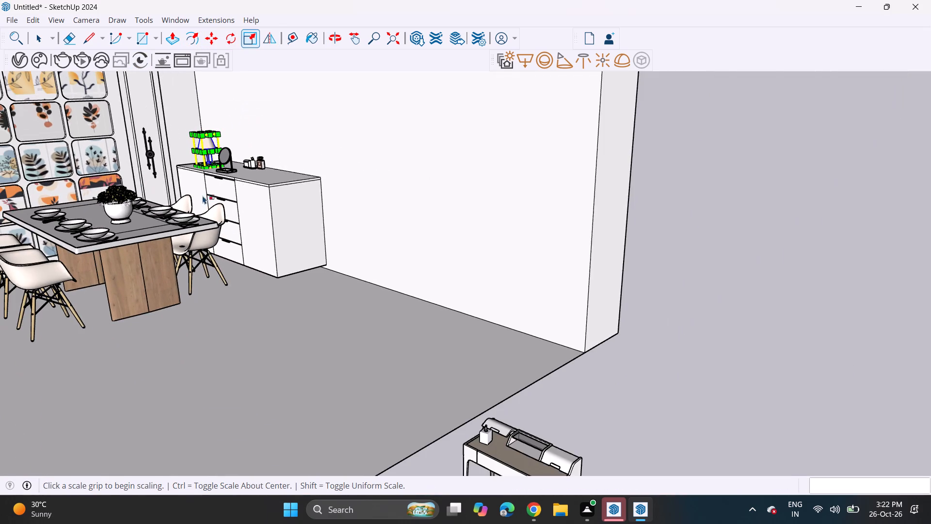
scroll(203, 190, up, 1)
shift+middle_drag(203, 190, 271, 213)
scroll(286, 219, down, 1)
middle_drag(287, 220, 152, 213)
middle_drag(101, 203, 267, 231)
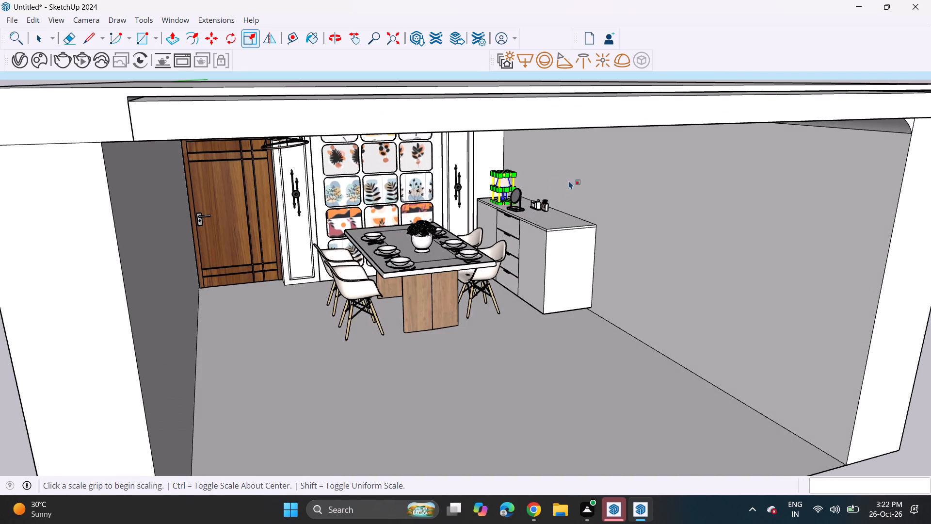
key(space)
click(536, 77)
middle_drag(522, 169, 477, 144)
scroll(411, 206, up, 4)
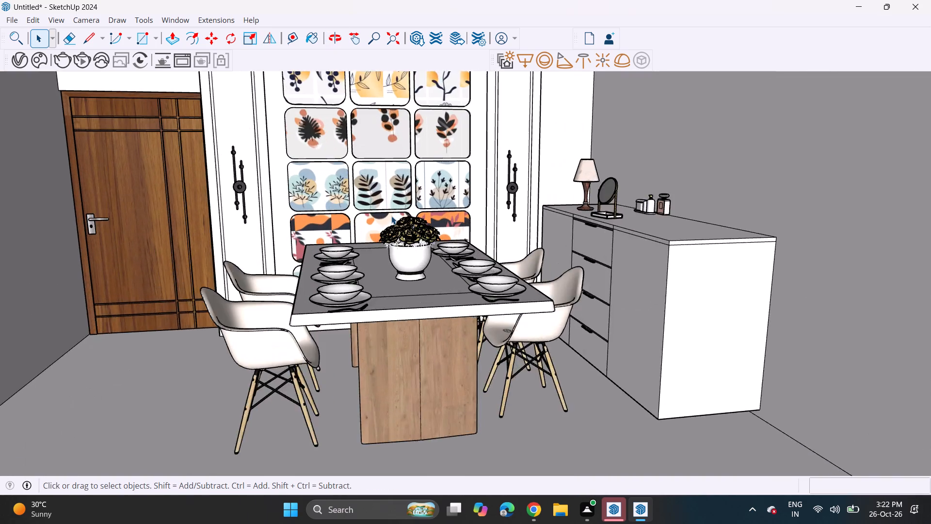
scroll(391, 216, up, 2)
scroll(345, 188, up, 1)
middle_drag(343, 186, 339, 185)
Scale the table lamp on the drawer cabinet up uniformly from its top corner.
click(631, 167)
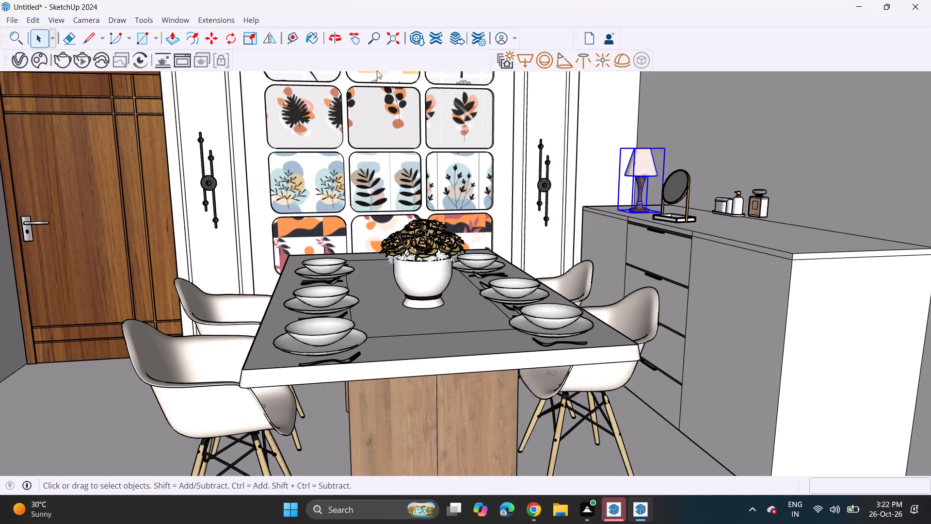
click(253, 42)
click(617, 147)
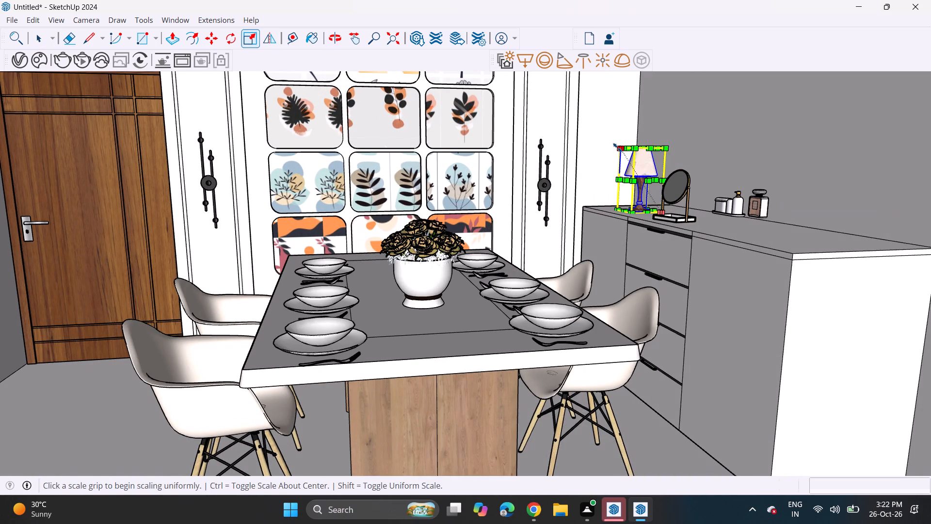
click(597, 123)
key(space)
click(694, 130)
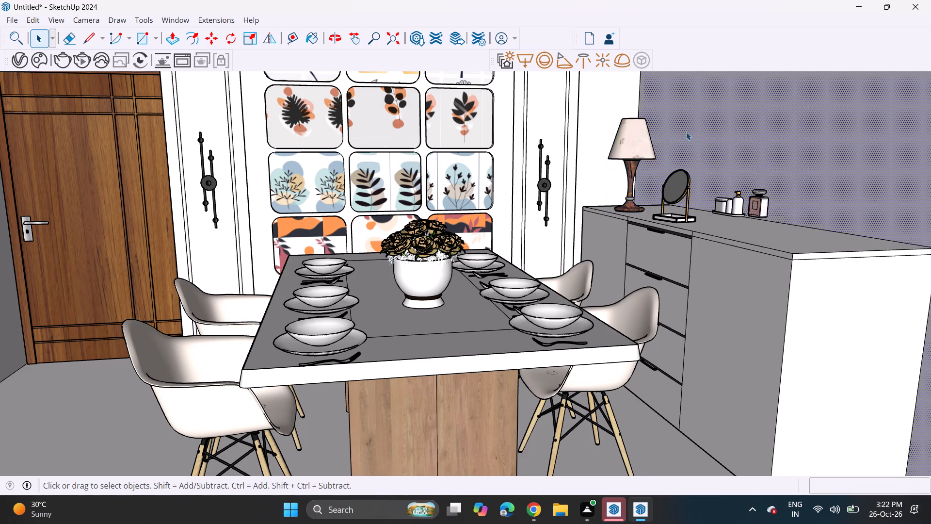
Examine the enlarged lamp together with the dining set, door, artwork wall and ceiling across the whole room.
scroll(577, 146, down, 1)
scroll(577, 146, up, 1)
scroll(575, 150, down, 4)
middle_drag(536, 182, 491, 180)
scroll(506, 182, up, 1)
shift+middle_drag(476, 170, 498, 251)
middle_drag(509, 233, 501, 208)
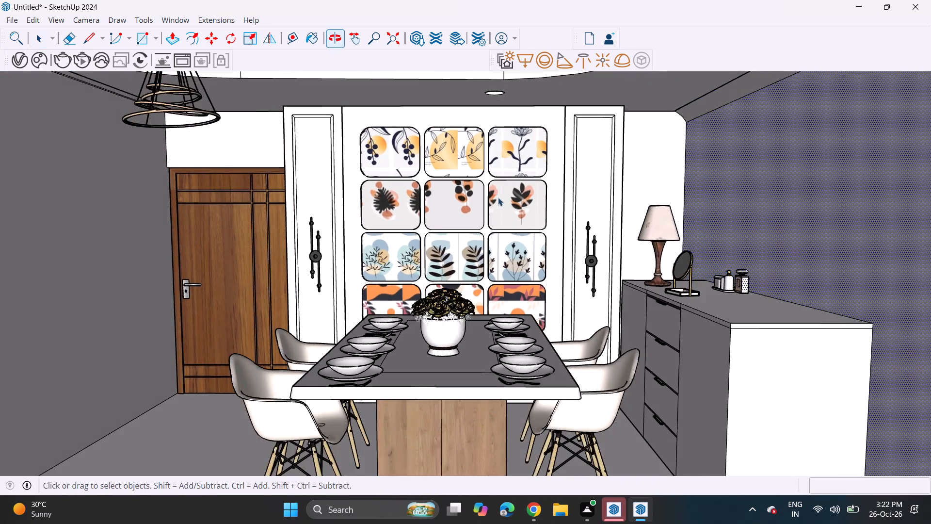
scroll(488, 188, down, 3)
scroll(491, 204, up, 1)
middle_drag(494, 204, 514, 226)
scroll(501, 217, down, 1)
scroll(501, 217, up, 1)
scroll(501, 217, down, 1)
shift+middle_drag(468, 223, 445, 223)
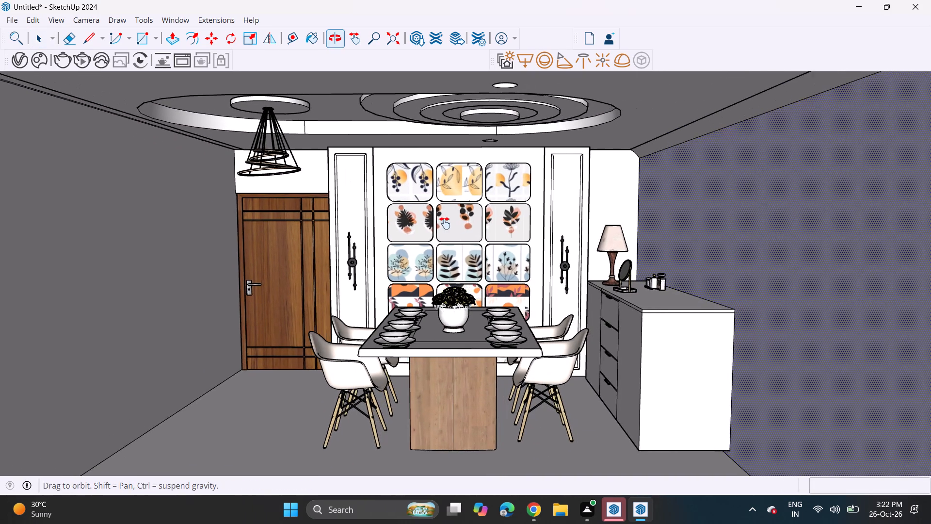
shift+middle_drag(445, 223, 443, 223)
middle_drag(447, 223, 451, 217)
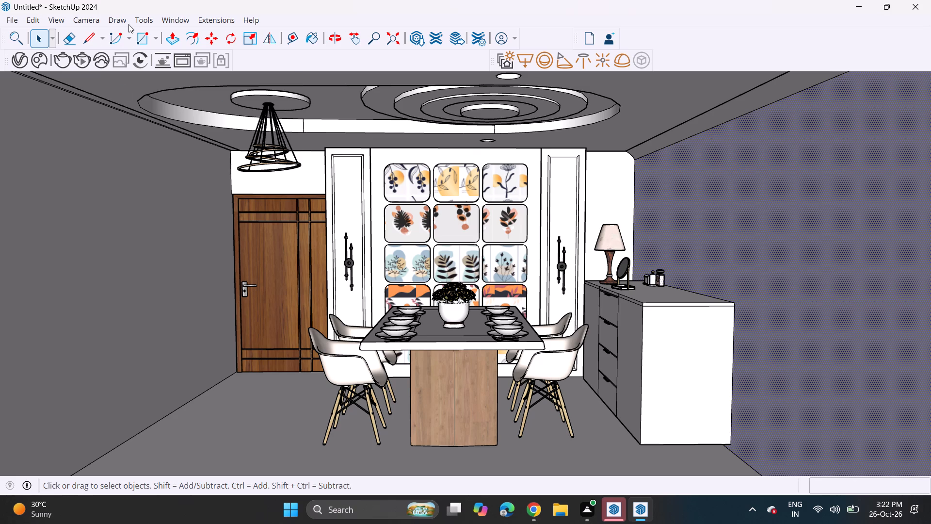
Show Tray 4 with the Materials and Entity Info sections.
click(144, 17)
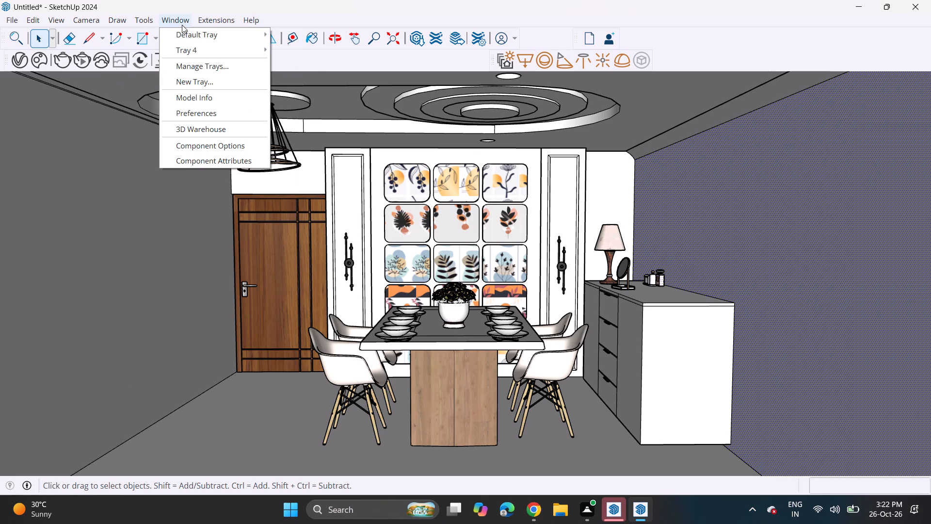
click(184, 49)
click(308, 51)
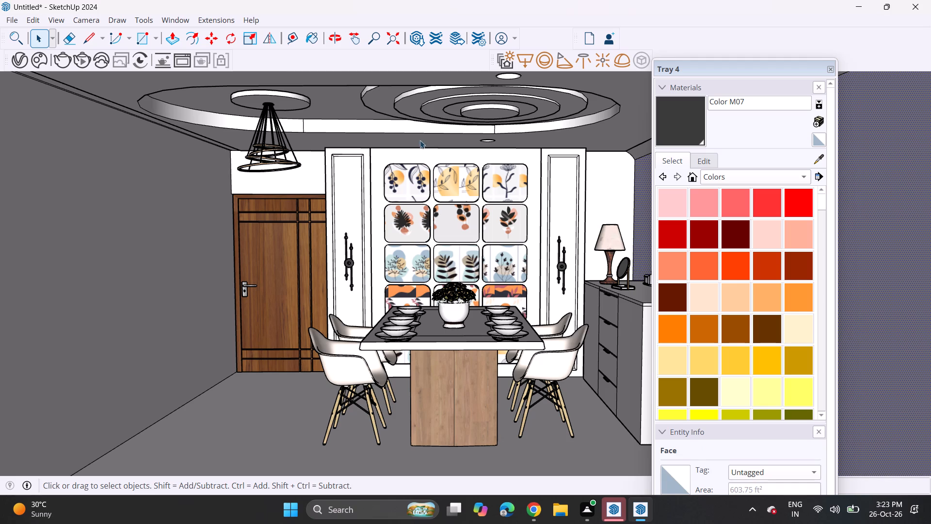
Look through the Colors and Colors-Named material collections for suitable finishes.
scroll(678, 300, down, 3)
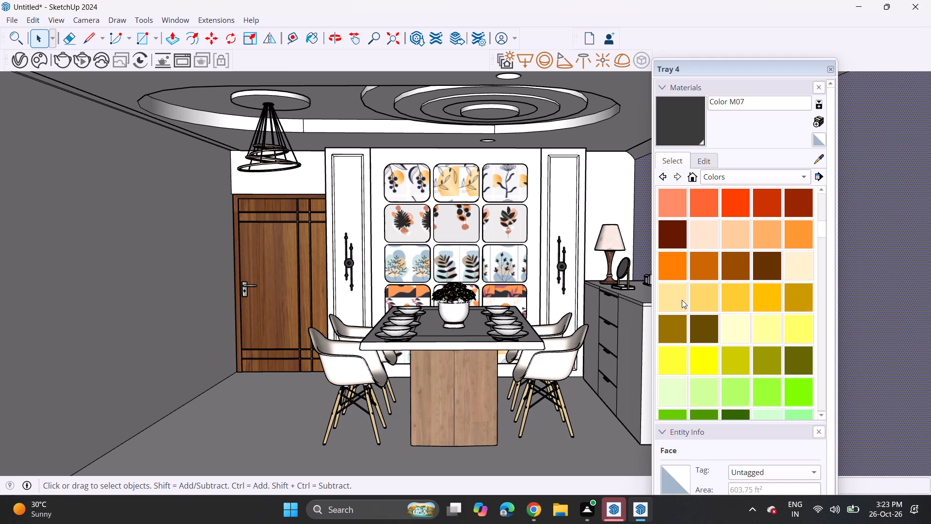
scroll(682, 300, down, 9)
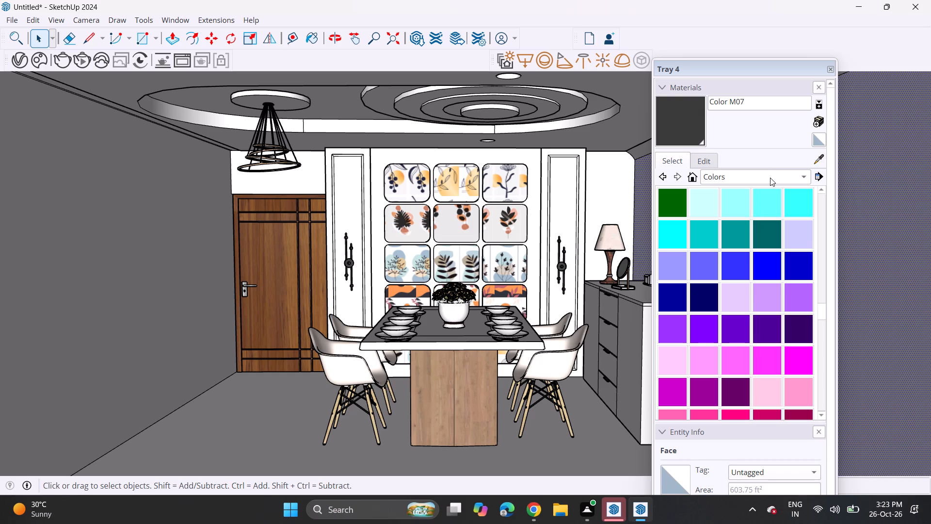
click(770, 178)
click(741, 185)
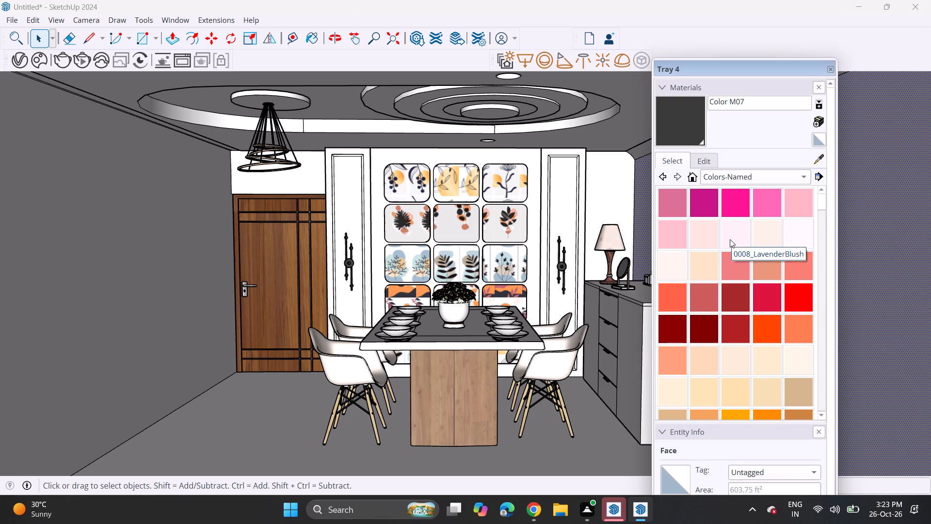
scroll(703, 300, down, 16)
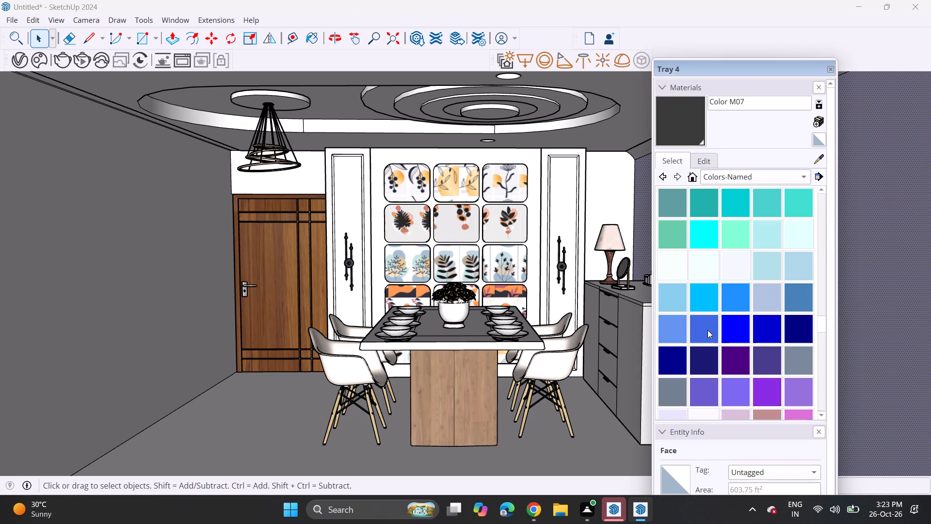
scroll(707, 330, down, 2)
scroll(707, 330, up, 1)
scroll(708, 330, down, 4)
scroll(708, 330, up, 1)
scroll(709, 330, down, 8)
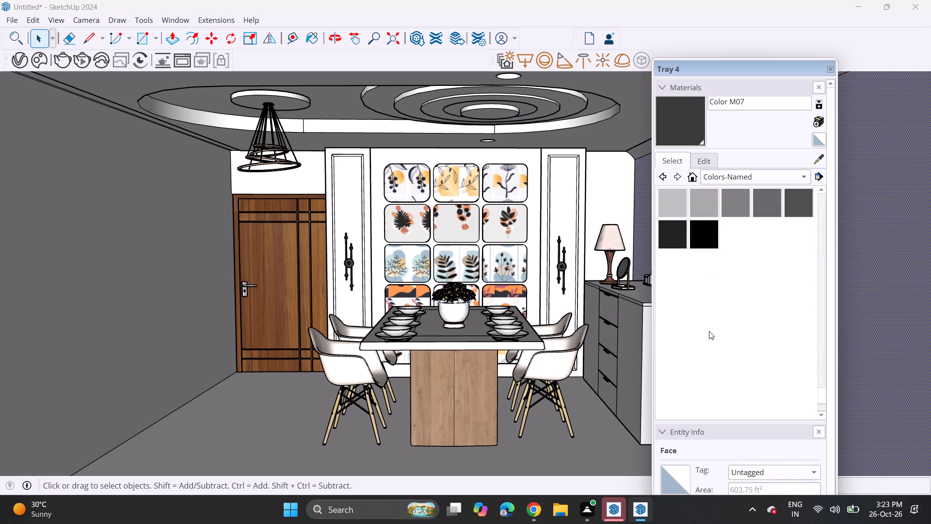
scroll(709, 331, down, 1)
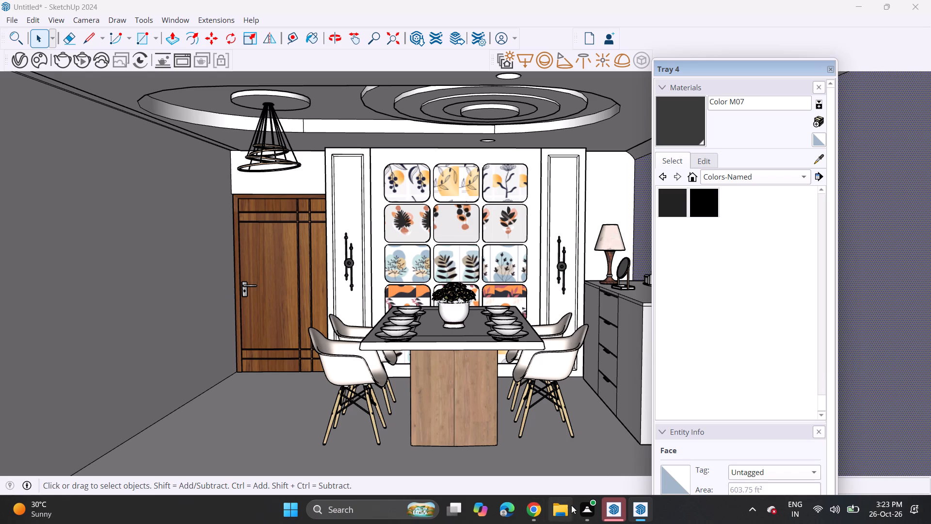
scroll(297, 255, down, 6)
scroll(296, 260, up, 1)
scroll(296, 260, down, 4)
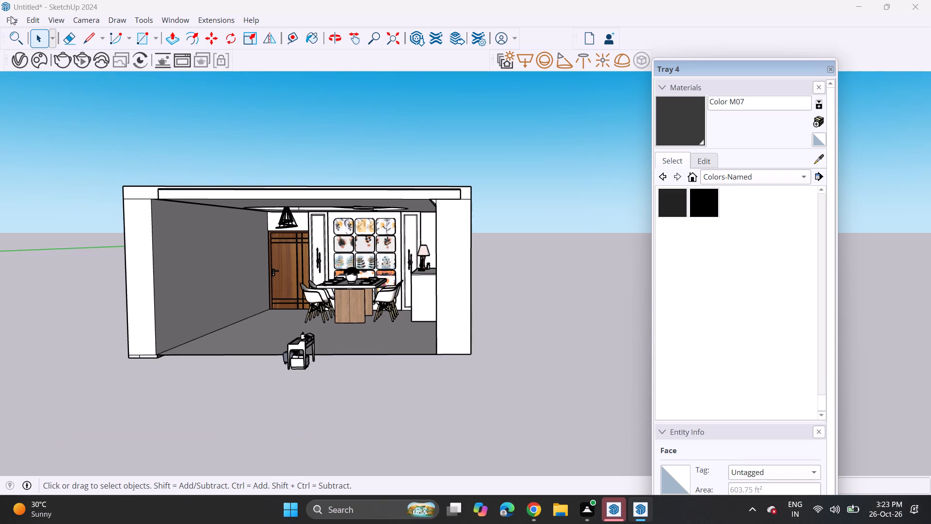
Look through the VAMSHI INTERIOR folder for a file to import, and leave without importing anything.
click(11, 16)
click(42, 190)
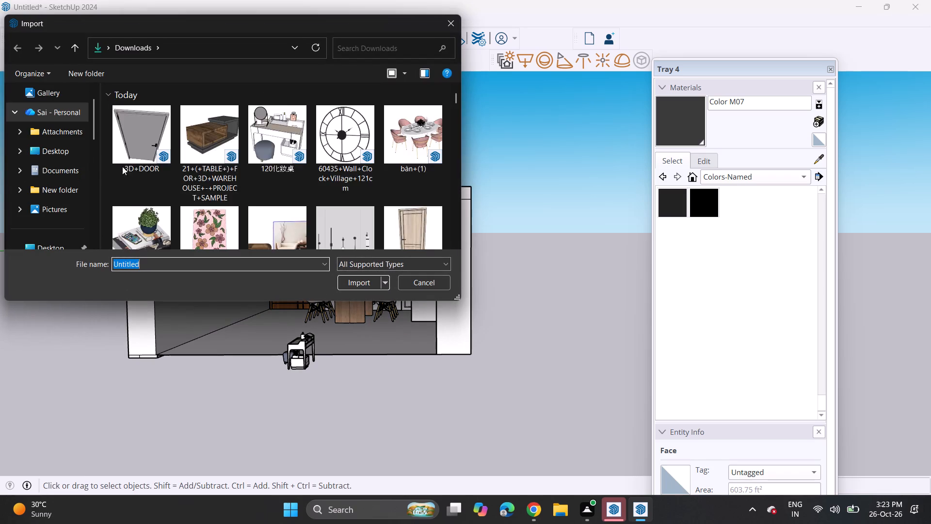
scroll(60, 177, down, 3)
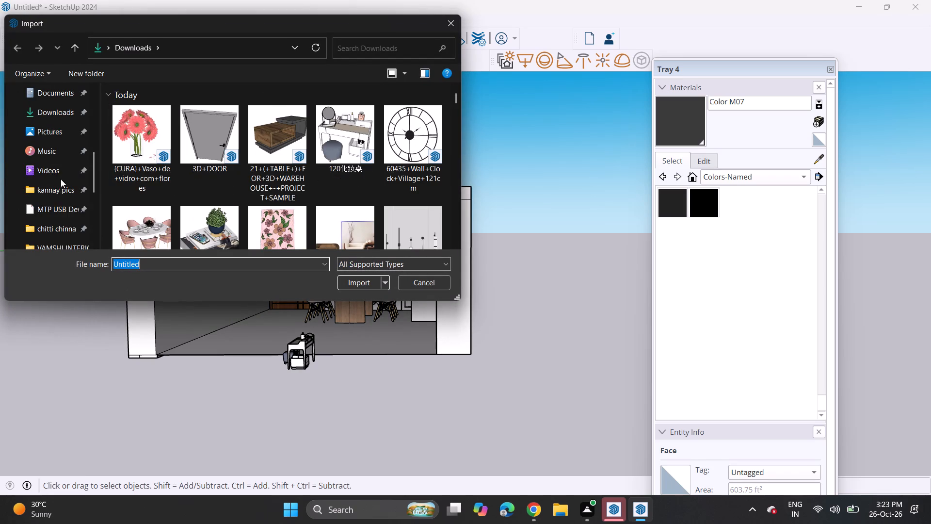
click(50, 237)
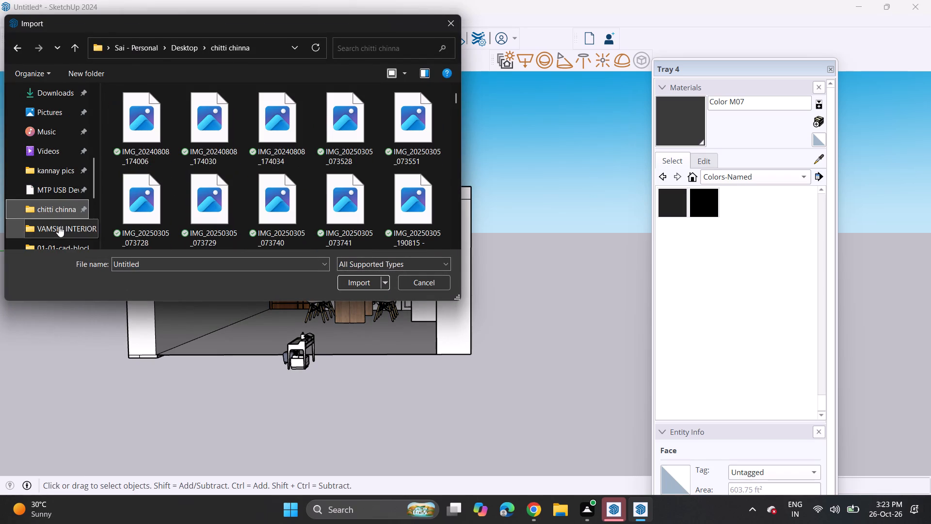
click(59, 226)
scroll(256, 167, down, 4)
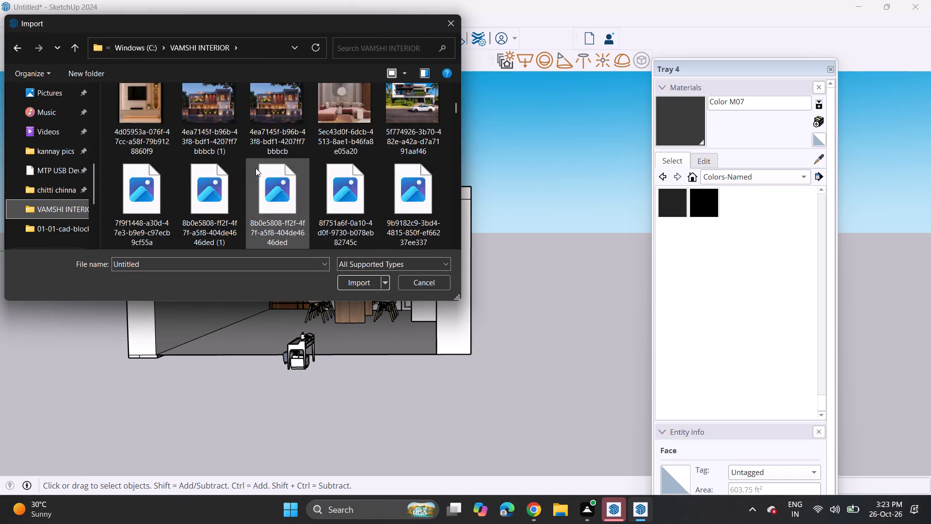
scroll(256, 168, down, 4)
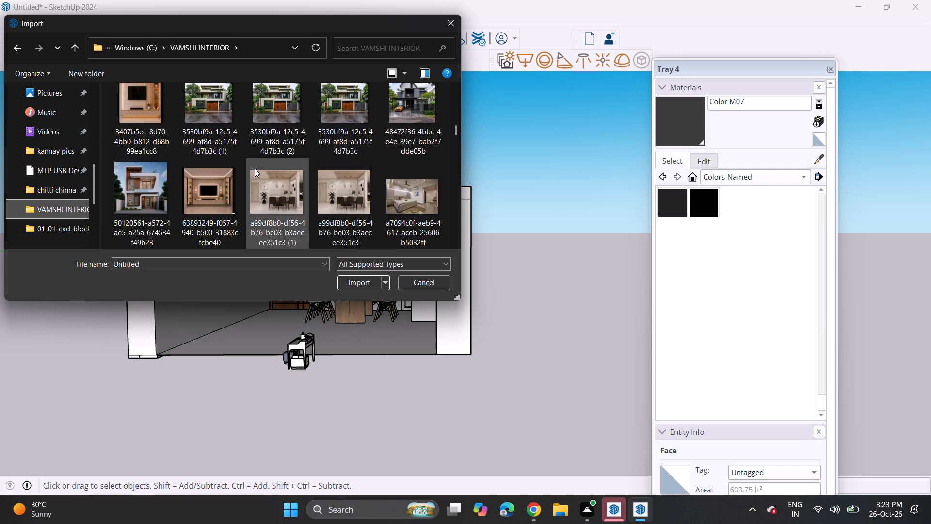
scroll(256, 170, down, 1)
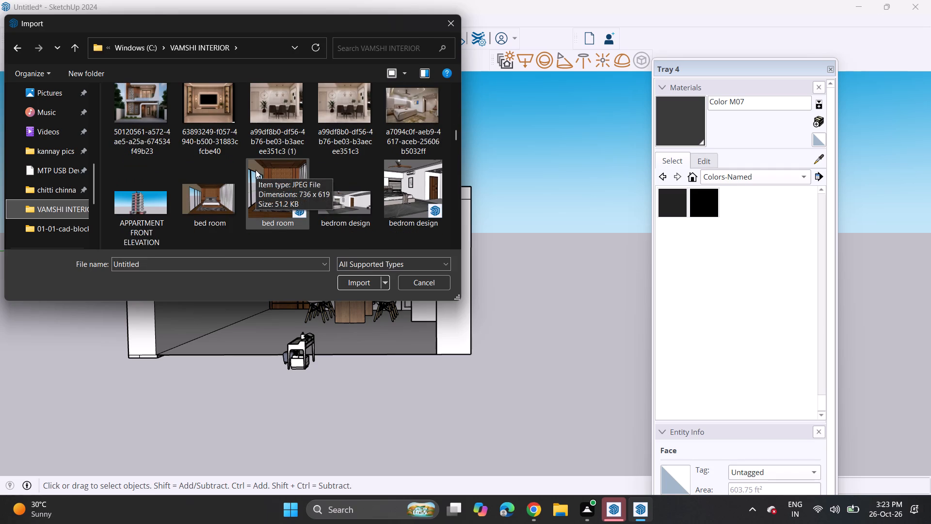
scroll(255, 170, down, 1)
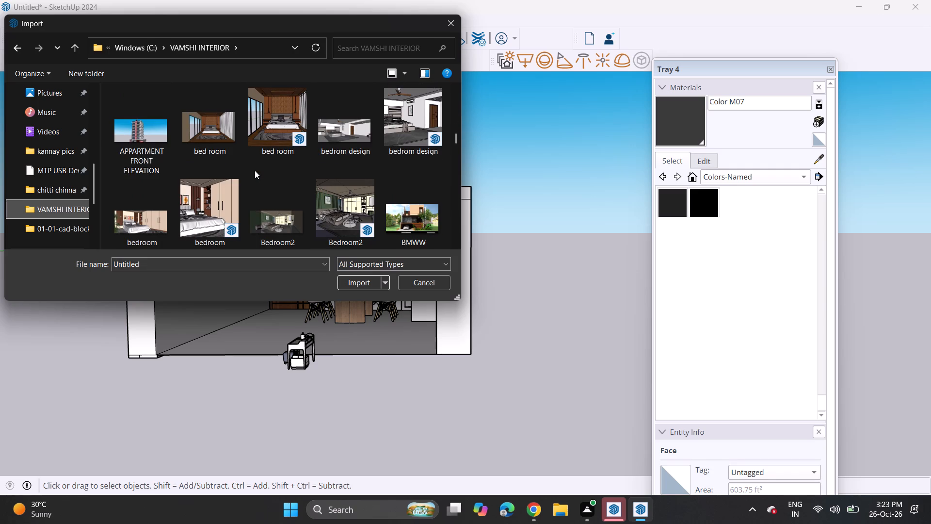
scroll(255, 170, down, 1)
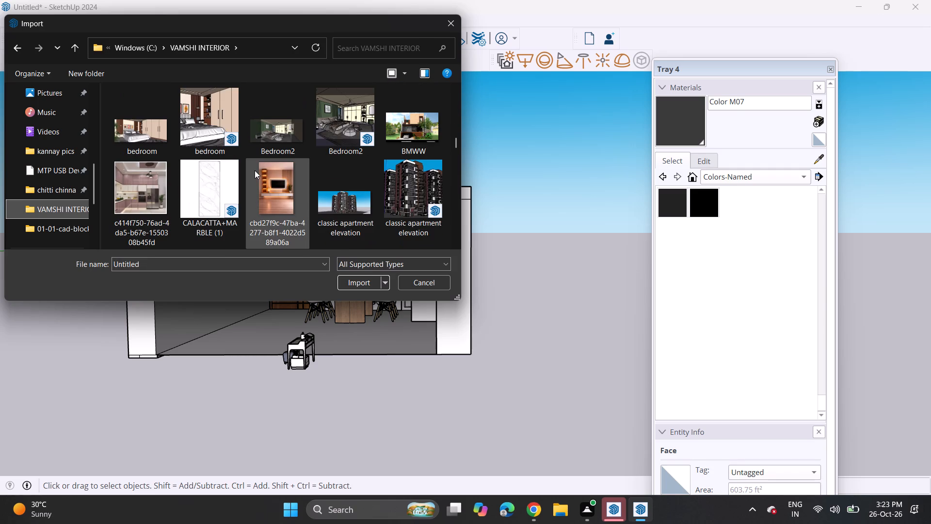
scroll(255, 170, down, 3)
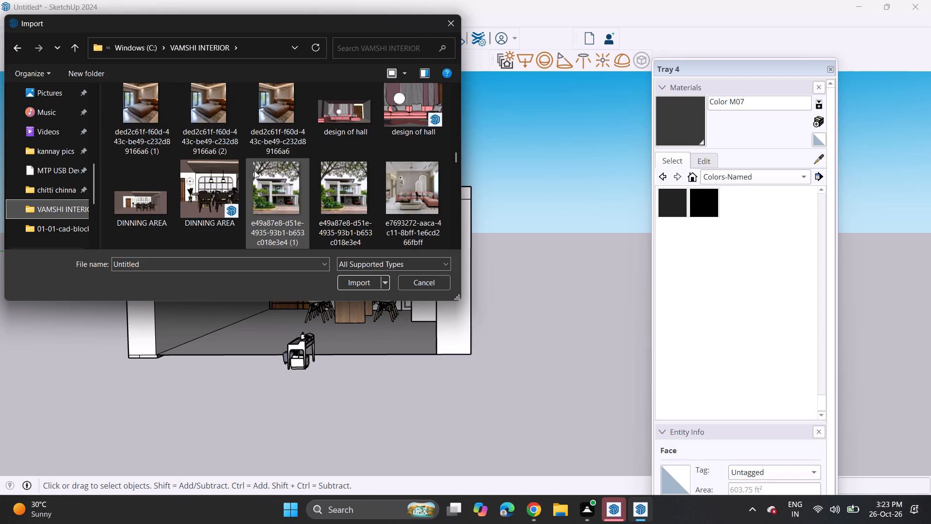
scroll(254, 170, down, 3)
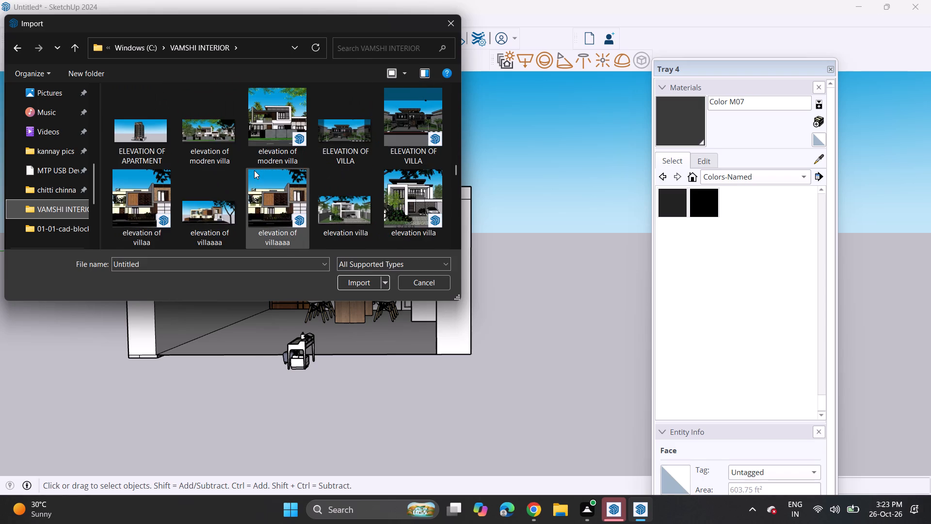
scroll(254, 170, down, 4)
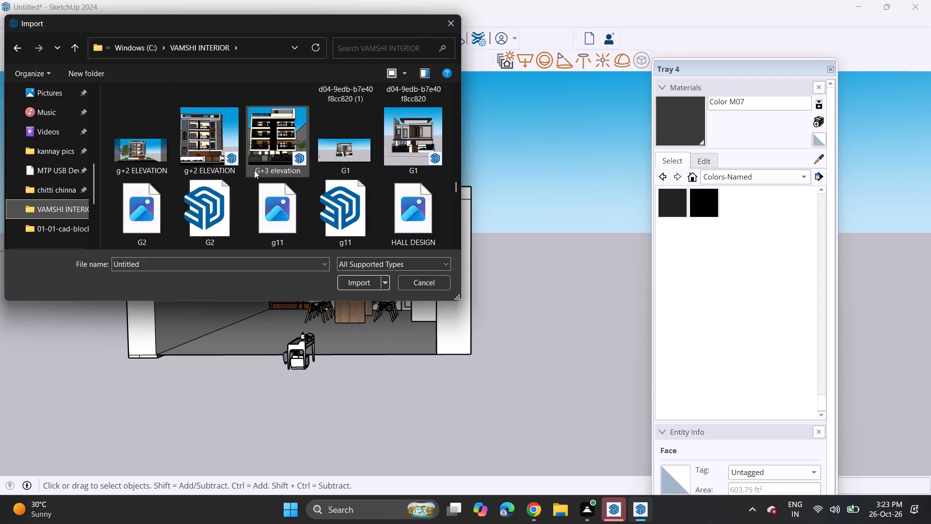
scroll(254, 170, down, 3)
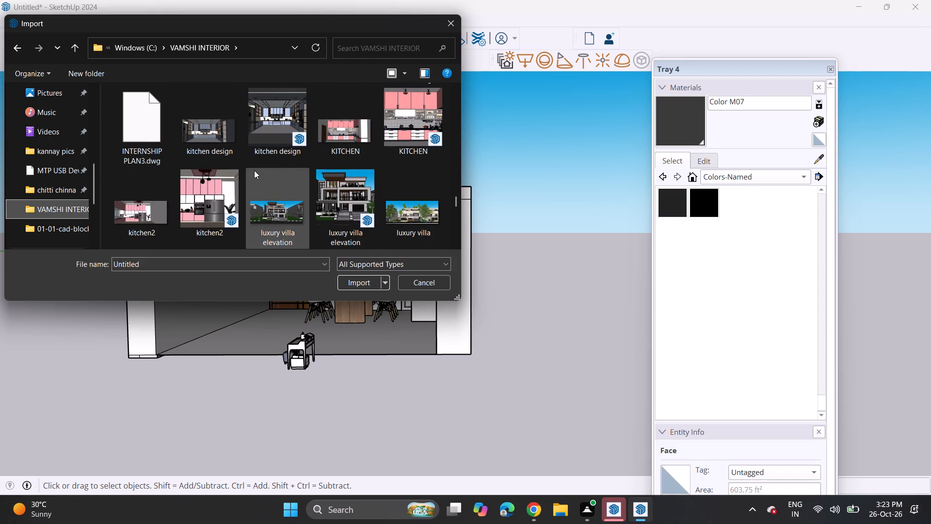
scroll(254, 170, down, 5)
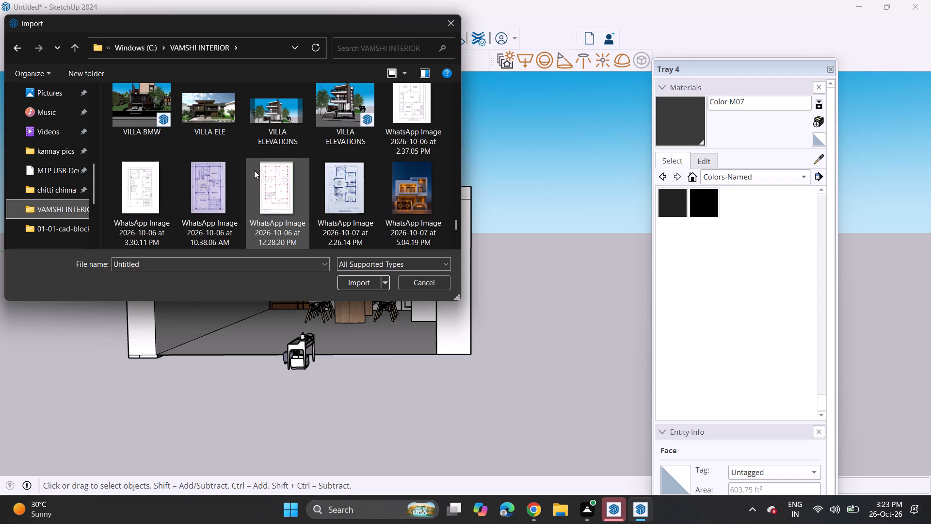
scroll(254, 170, down, 8)
scroll(254, 170, up, 10)
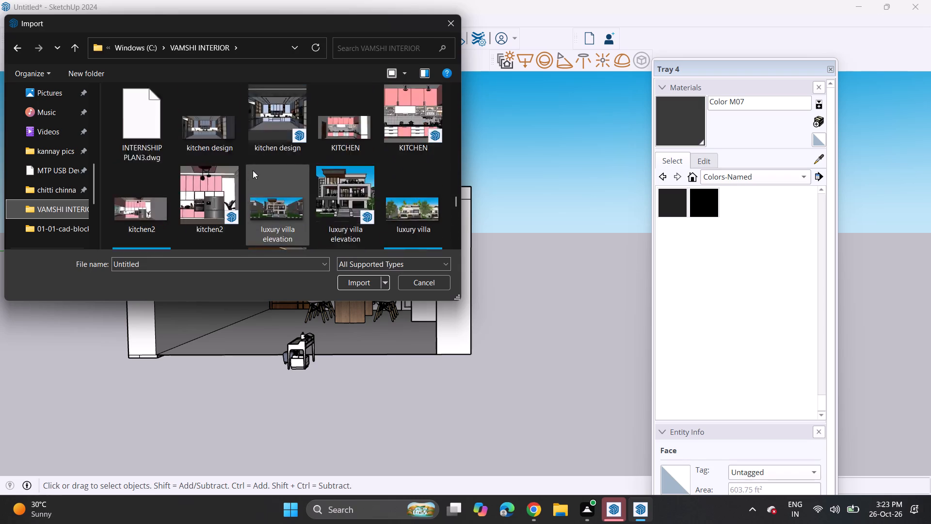
scroll(254, 170, up, 4)
scroll(254, 170, down, 1)
scroll(254, 169, up, 20)
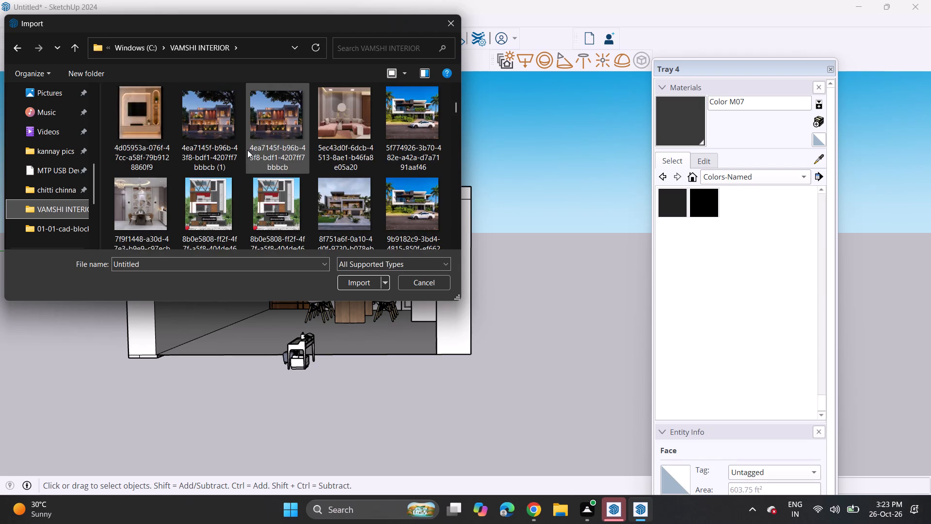
scroll(247, 150, up, 10)
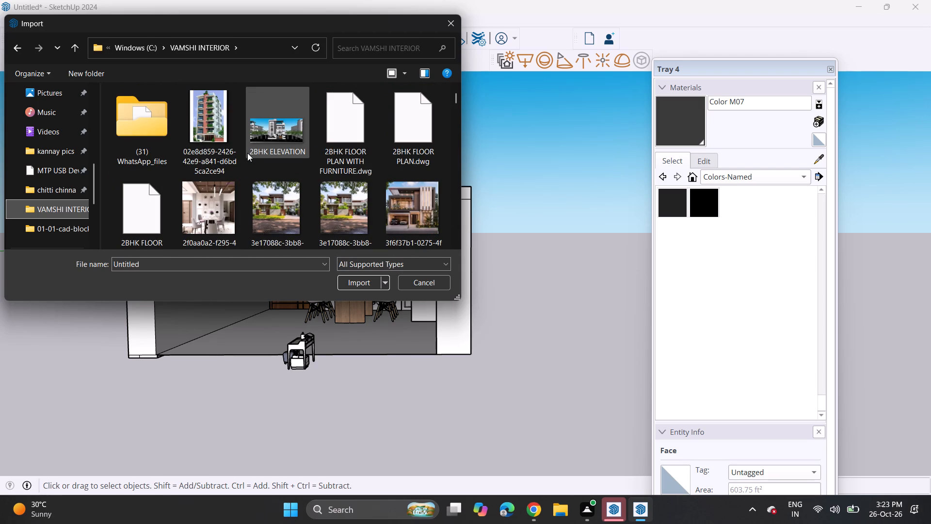
click(444, 21)
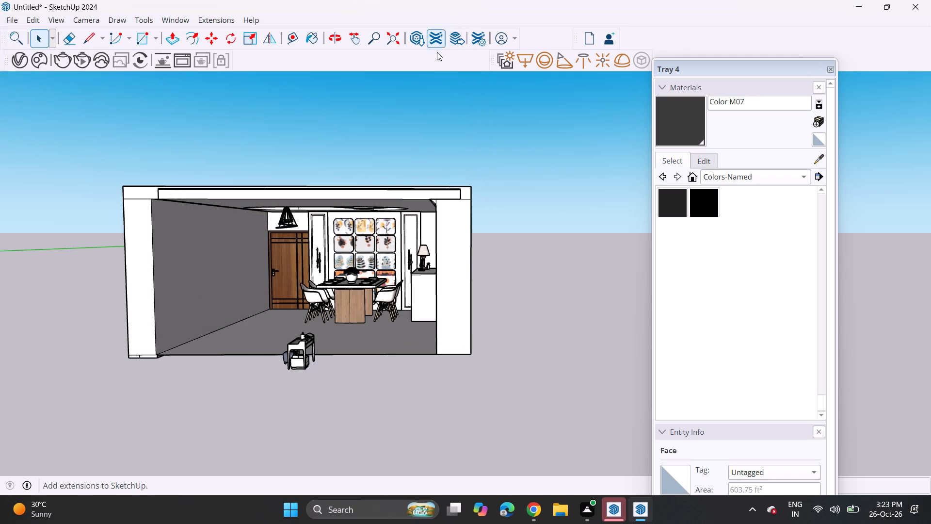
Delete the leftover imported desk and stool set standing outside the room, including its remaining tabletop and leg pieces.
click(298, 352)
middle_drag(295, 359, 498, 368)
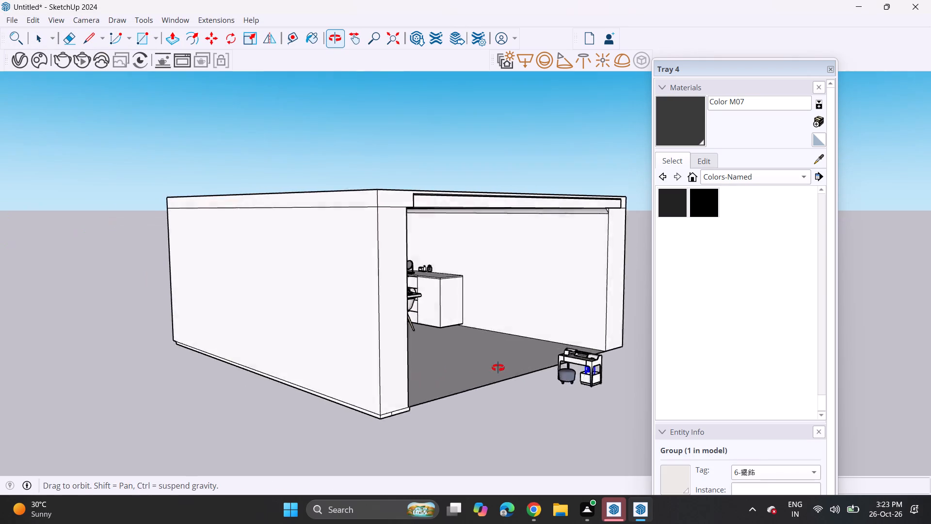
middle_drag(498, 368, 559, 367)
shift+middle_drag(518, 340, 287, 330)
middle_drag(275, 336, 420, 353)
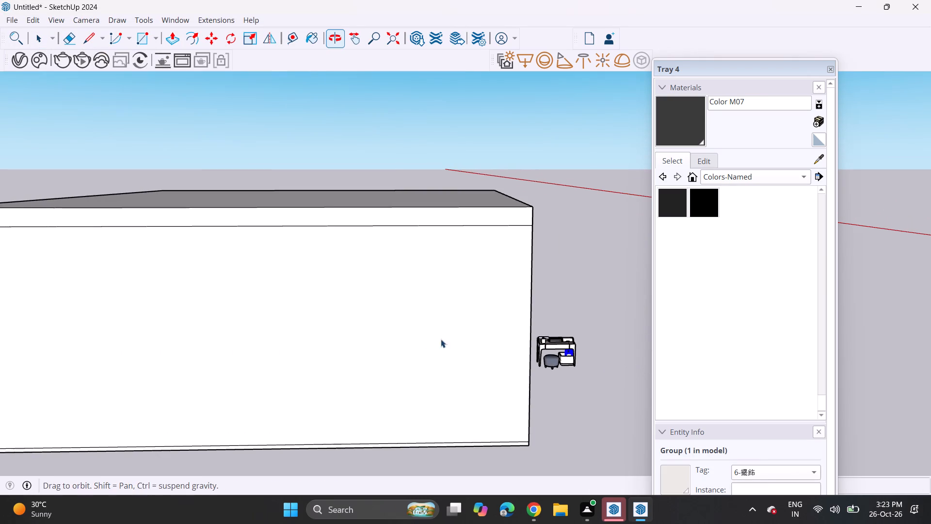
drag(541, 296, 585, 372)
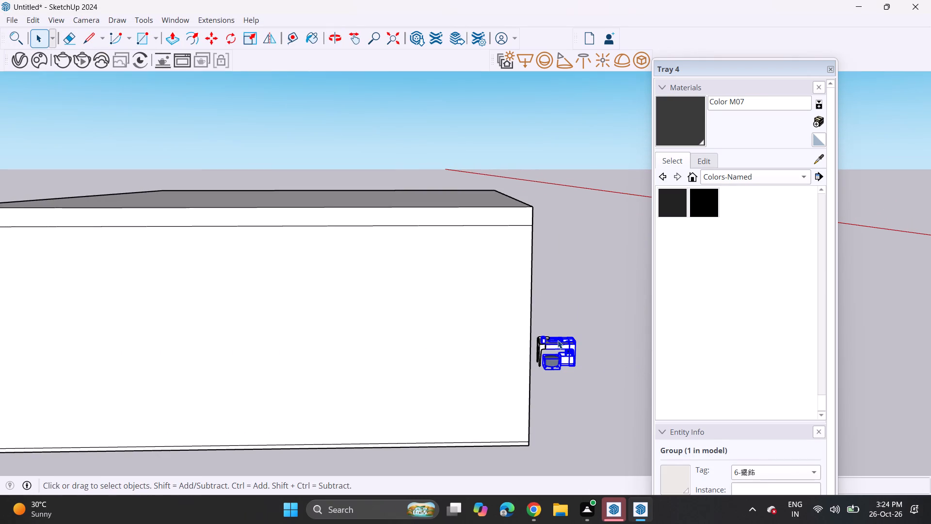
key(Delete)
middle_drag(557, 308, 530, 316)
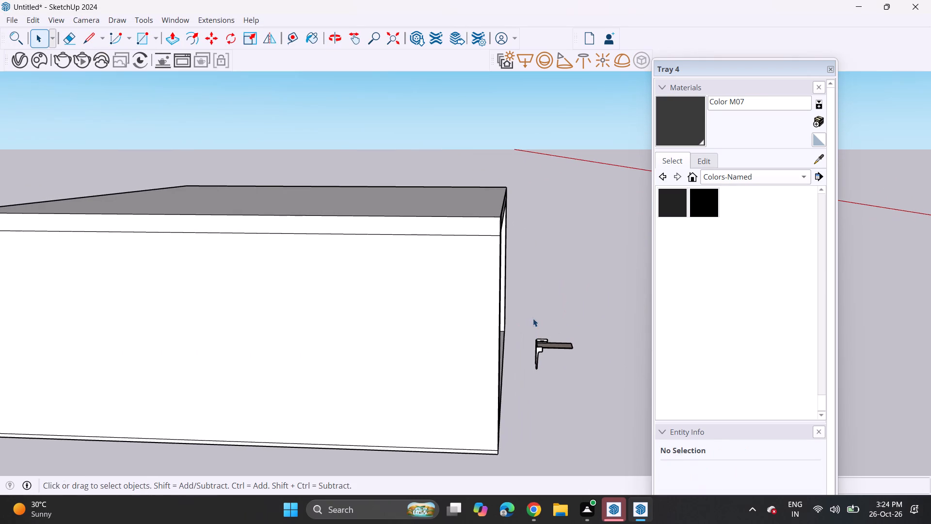
drag(533, 318, 582, 393)
key(Delete)
Examine the room interior, checking the dining set, artwork wall, door, ceiling and dressed drawer cabinet.
middle_drag(542, 308, 191, 283)
scroll(195, 293, down, 2)
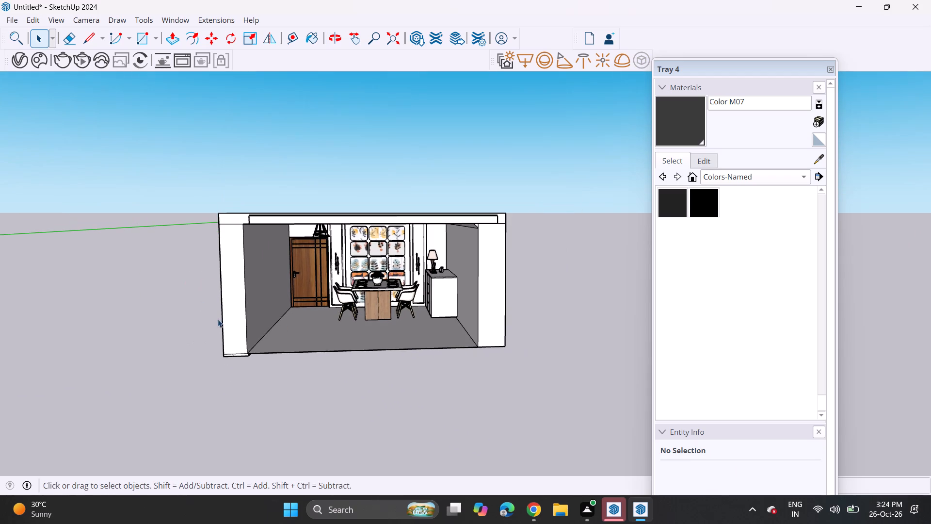
scroll(381, 280, up, 8)
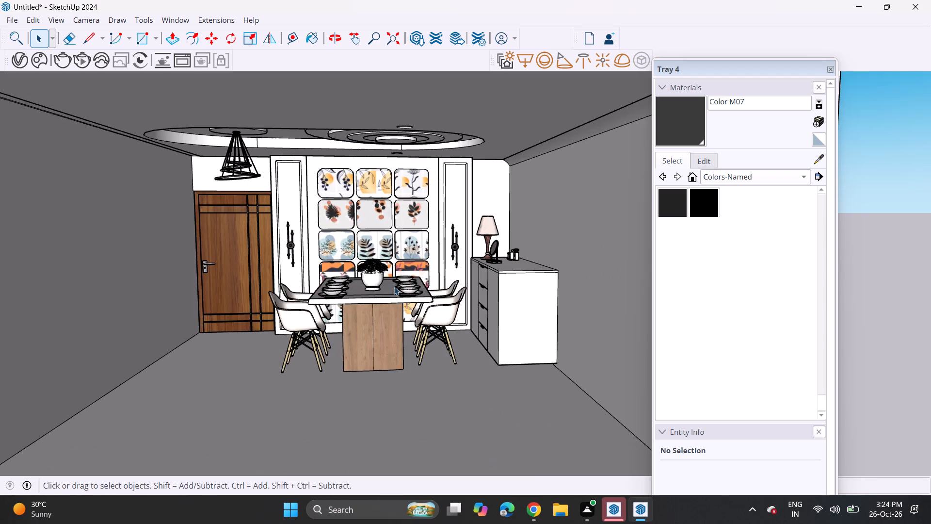
middle_drag(393, 287, 438, 306)
middle_drag(412, 294, 395, 278)
scroll(401, 285, up, 4)
shift+middle_drag(388, 273, 368, 283)
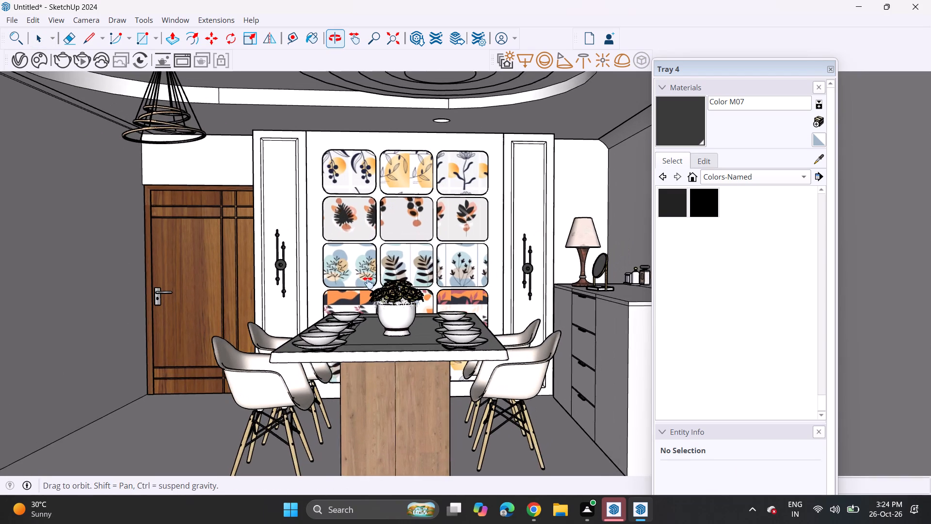
shift+middle_drag(368, 283, 368, 273)
scroll(367, 265, up, 1)
scroll(364, 261, down, 2)
middle_drag(363, 266, 371, 292)
scroll(371, 289, down, 1)
middle_drag(371, 289, 355, 275)
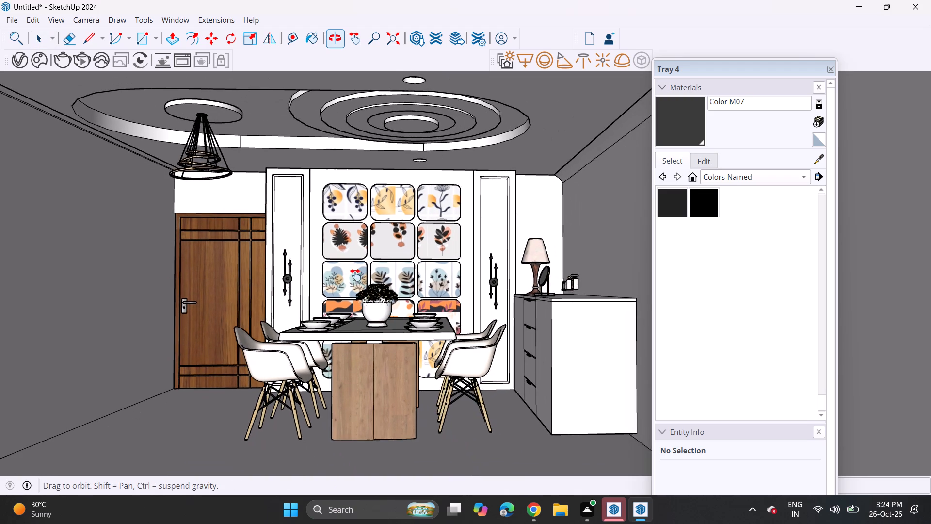
middle_drag(355, 275, 374, 279)
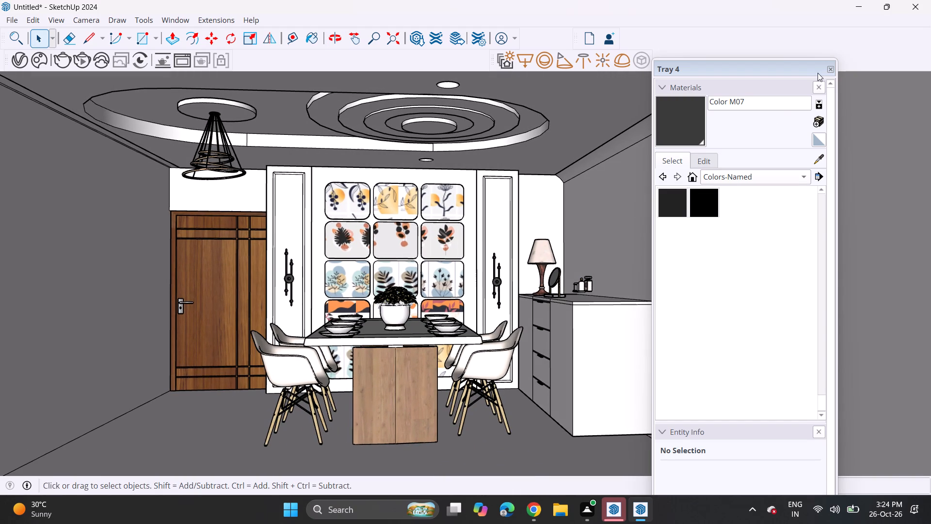
Move Tray 4 aside to uncover more of the room view.
drag(717, 72, 872, 16)
Lengthen the drawer cabinet toward the room's open end with Push/Pull, extending its body and the countertop's end face.
shift+middle_drag(473, 205, 550, 205)
middle_drag(537, 205, 525, 205)
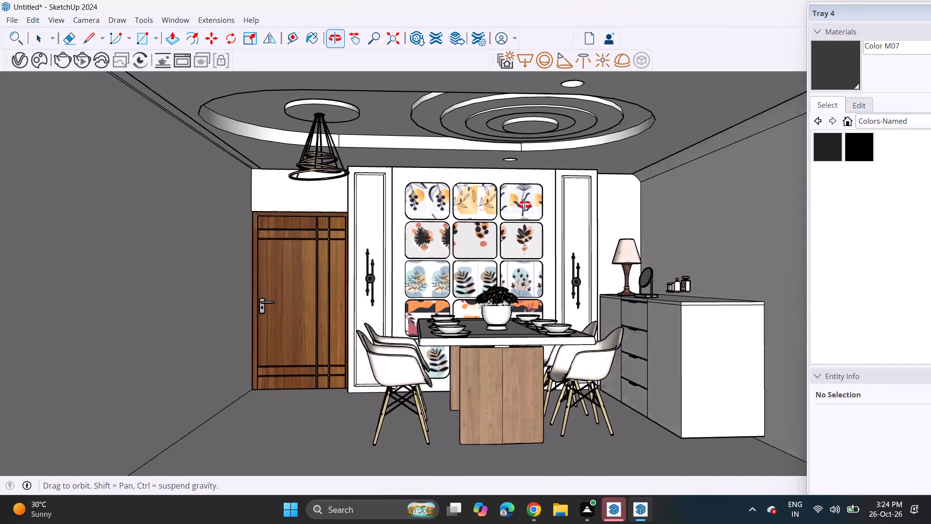
middle_drag(525, 205, 503, 205)
shift+middle_drag(487, 208, 552, 206)
middle_drag(550, 208, 521, 208)
scroll(549, 213, up, 1)
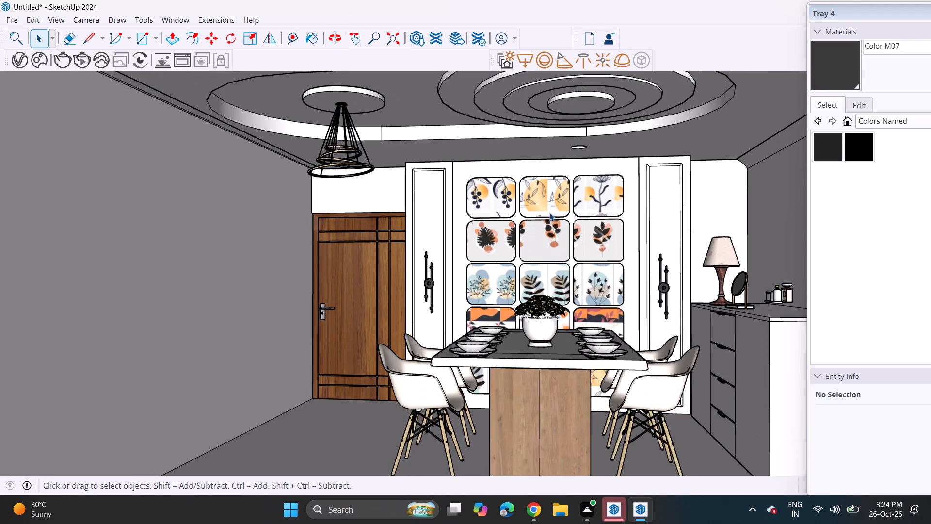
scroll(549, 213, up, 1)
scroll(535, 213, down, 2)
middle_drag(533, 220, 463, 225)
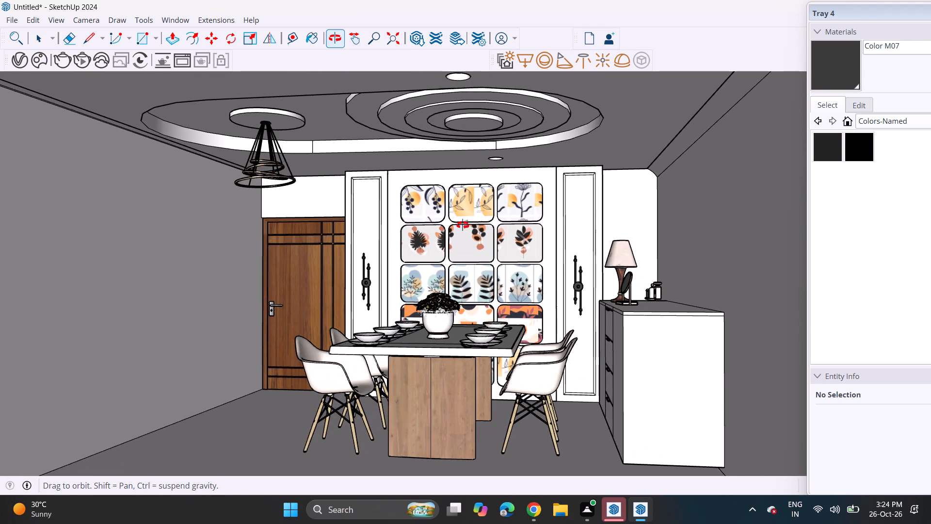
middle_drag(463, 225, 489, 226)
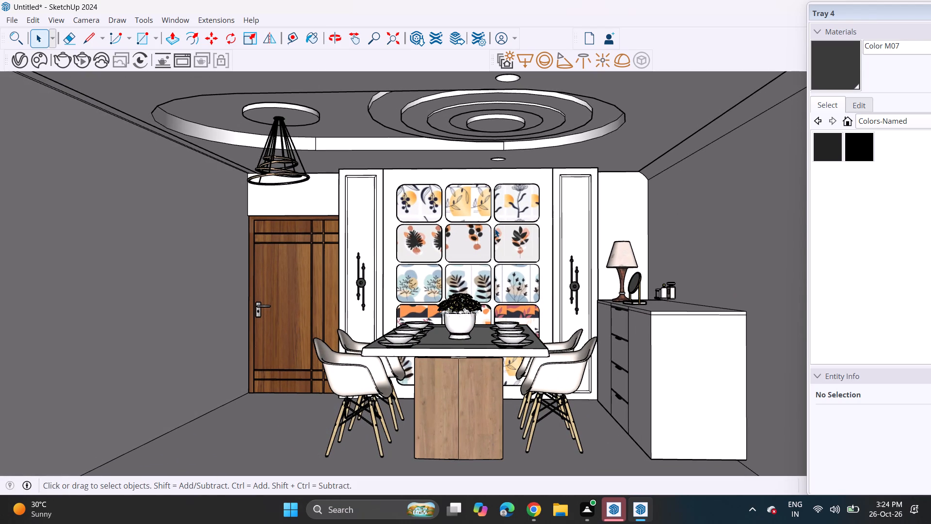
click(172, 40)
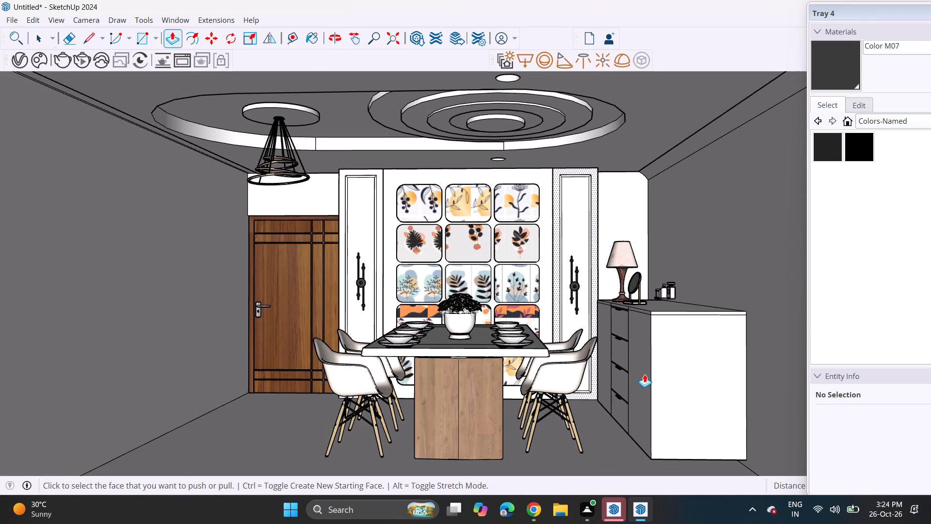
click(676, 382)
click(783, 443)
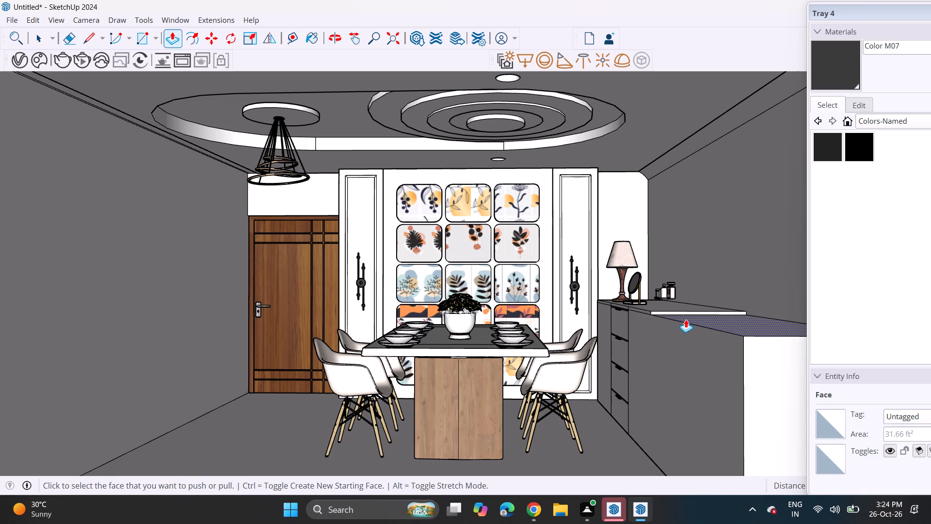
double_click(684, 314)
Move the bottle tray and the perfume bottle together a short distance to reposition them on the drawer cabinet's countertop.
middle_drag(578, 348, 580, 347)
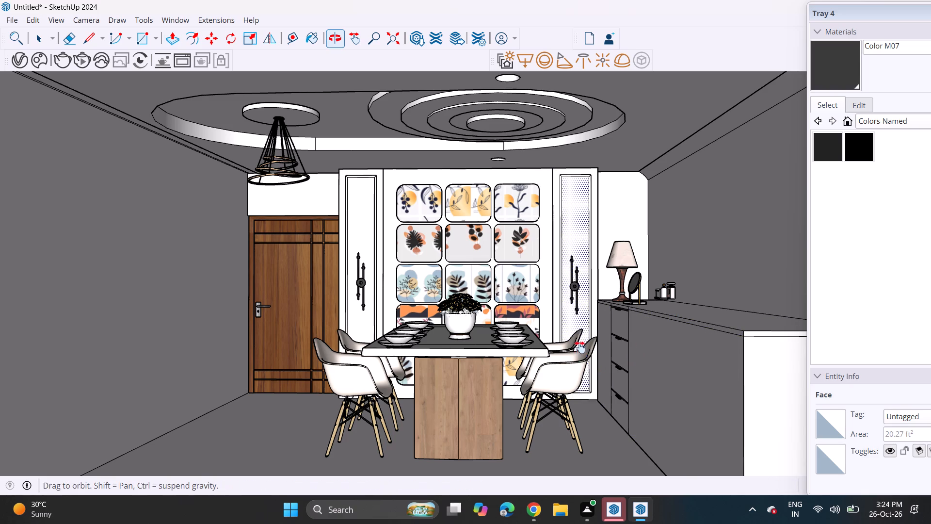
middle_drag(580, 347, 611, 343)
scroll(612, 343, up, 1)
middle_drag(612, 343, 598, 365)
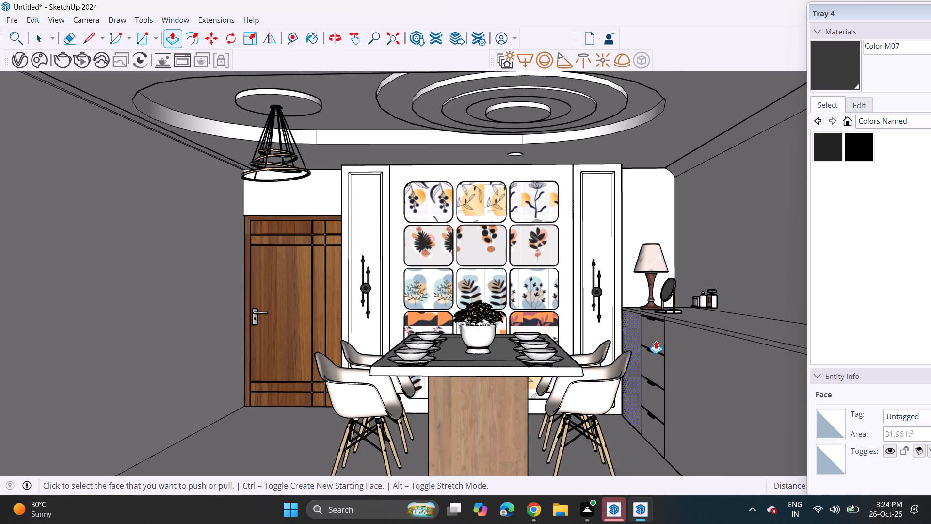
scroll(666, 333, up, 1)
middle_drag(666, 330, 674, 348)
key(space)
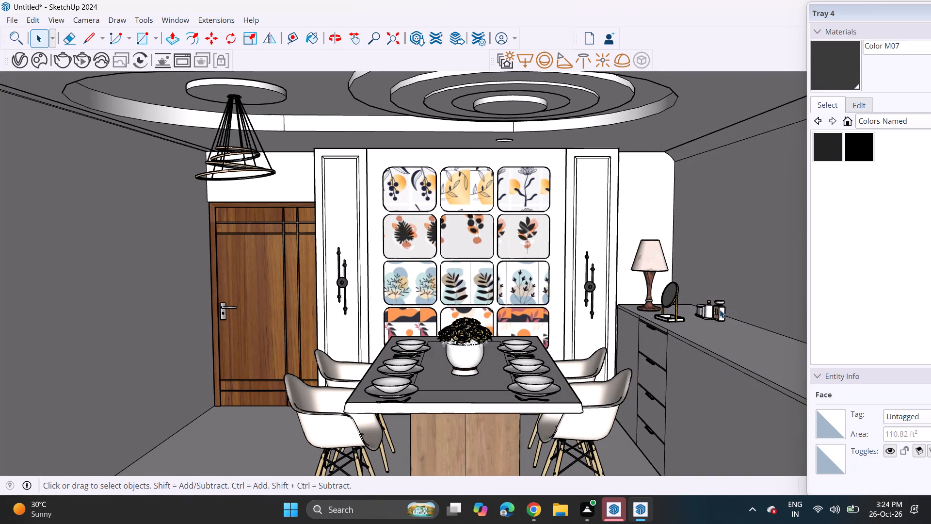
click(720, 310)
scroll(708, 315, up, 8)
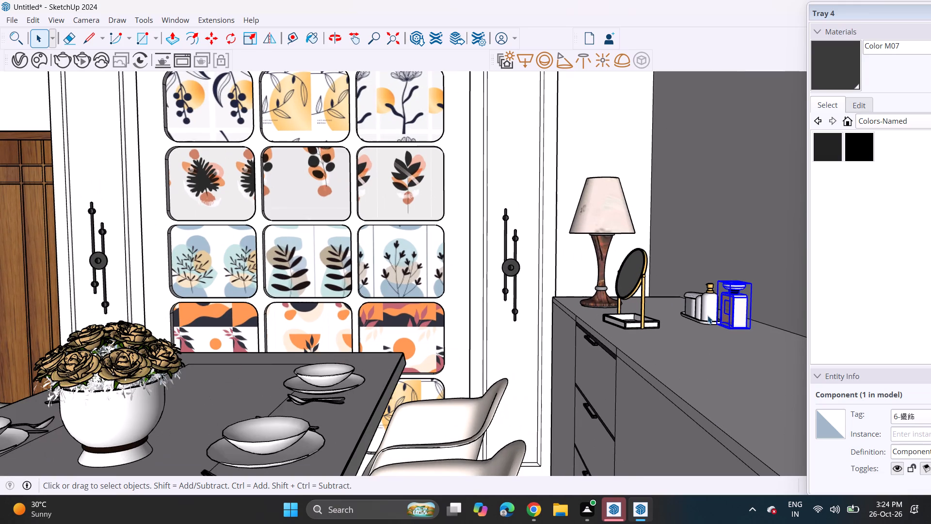
ctrl+click(707, 311)
key(m)
click(721, 290)
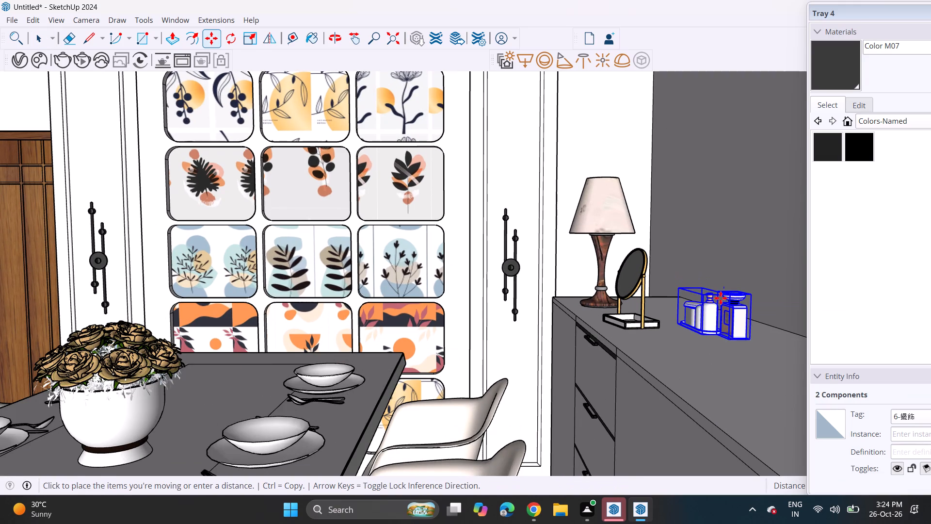
click(722, 305)
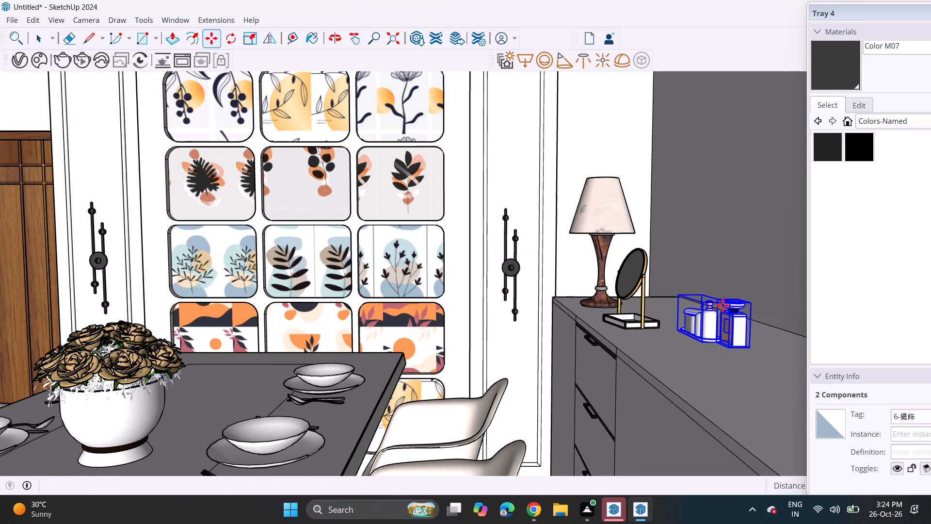
key(space)
click(710, 265)
Examine the lengthened drawer cabinet and repositioned bottles together with the dining set and artwork wall.
scroll(591, 320, down, 5)
middle_drag(594, 365, 598, 346)
scroll(598, 346, up, 1)
scroll(573, 346, down, 3)
middle_drag(570, 349, 621, 346)
scroll(621, 342, down, 1)
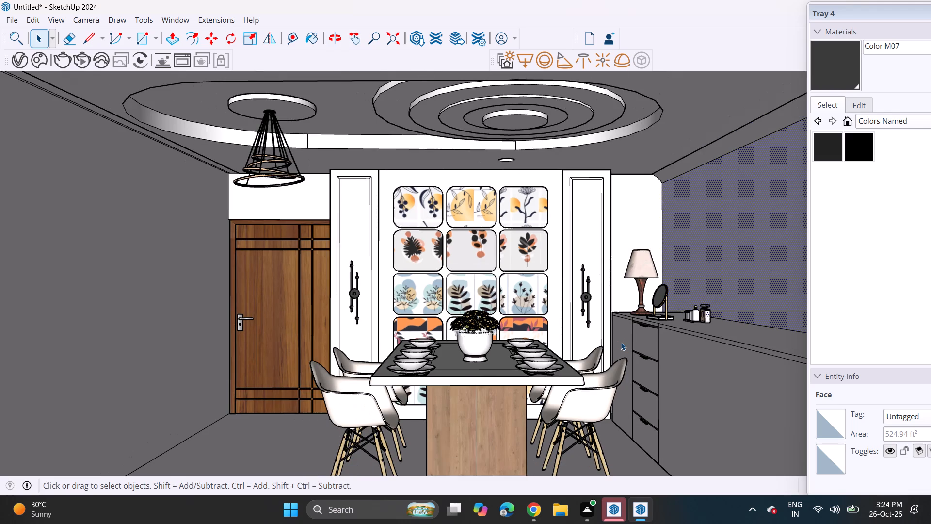
middle_drag(620, 342, 618, 334)
scroll(618, 333, down, 1)
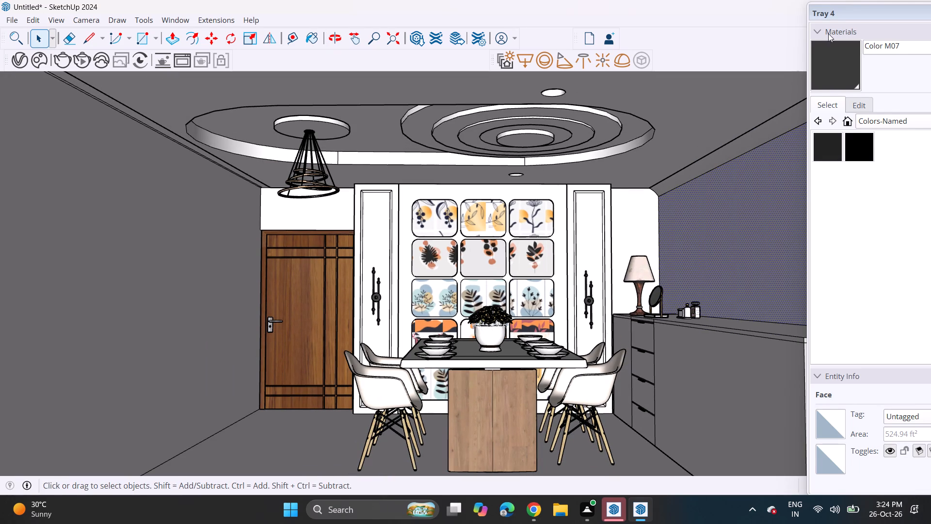
Bring Tray 4 back fully into view so the whole Materials section is accessible.
drag(846, 5, 776, 16)
drag(826, 20, 734, 16)
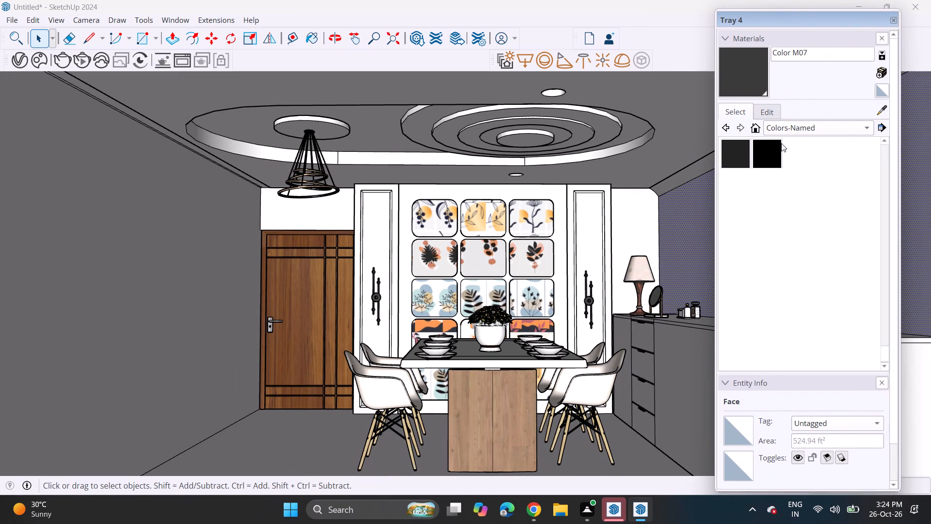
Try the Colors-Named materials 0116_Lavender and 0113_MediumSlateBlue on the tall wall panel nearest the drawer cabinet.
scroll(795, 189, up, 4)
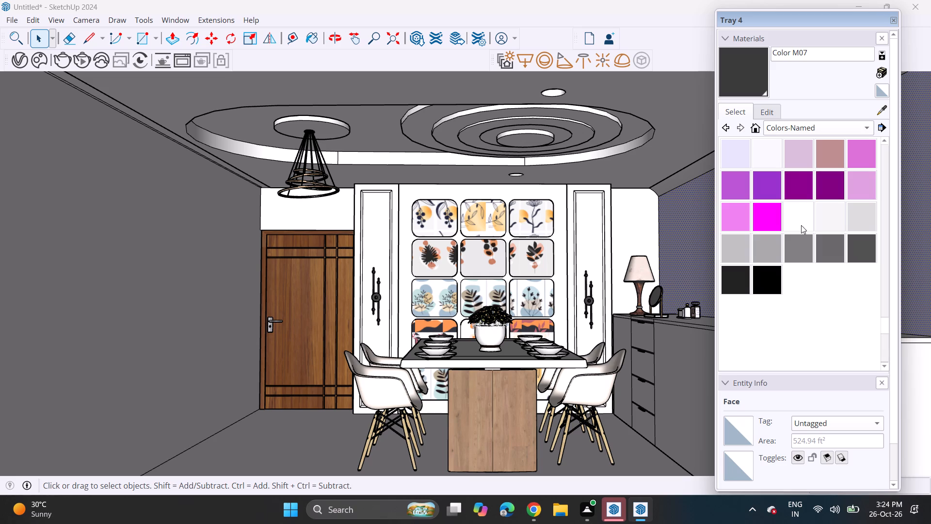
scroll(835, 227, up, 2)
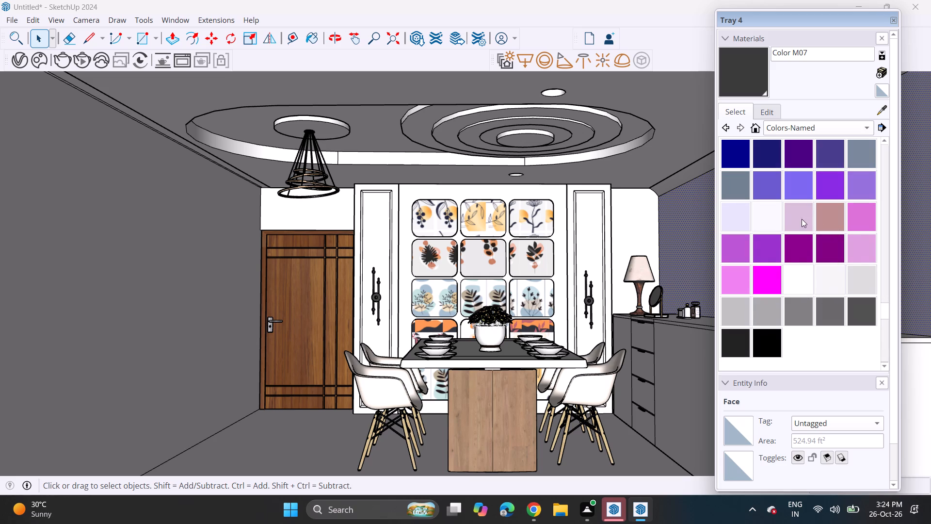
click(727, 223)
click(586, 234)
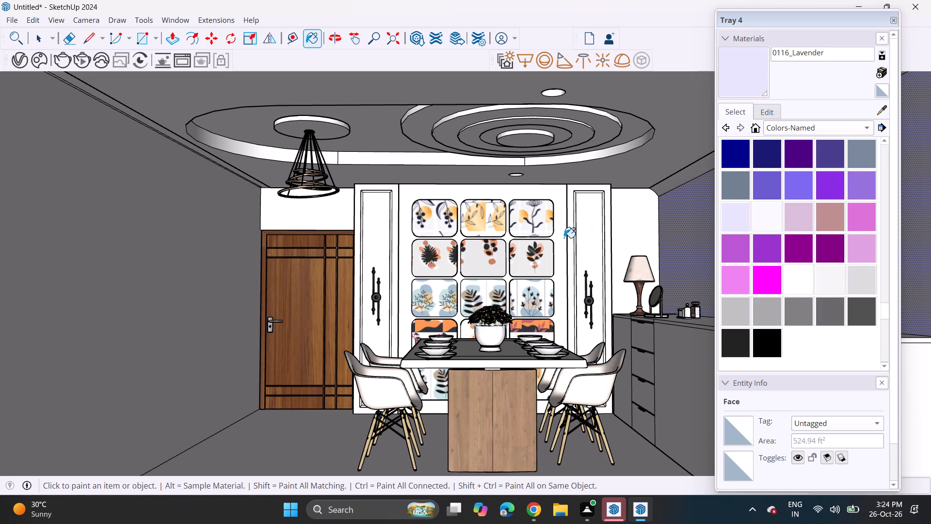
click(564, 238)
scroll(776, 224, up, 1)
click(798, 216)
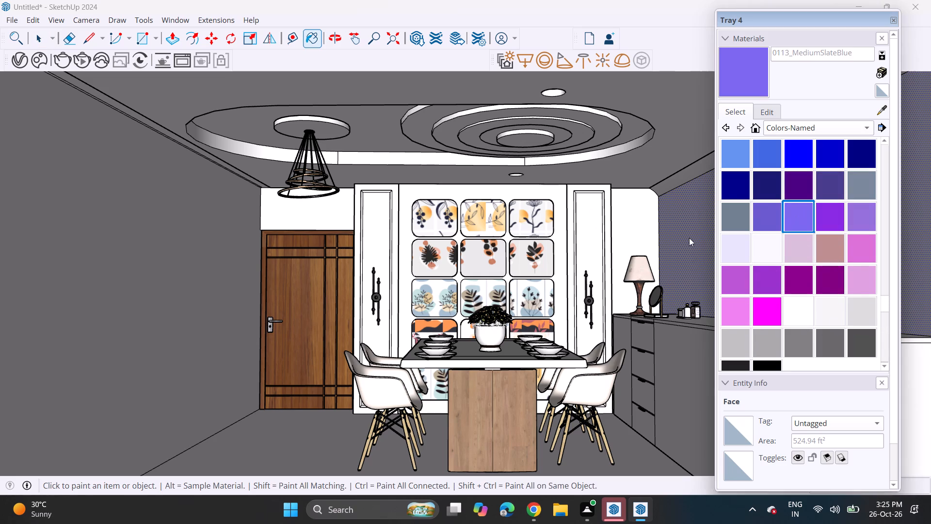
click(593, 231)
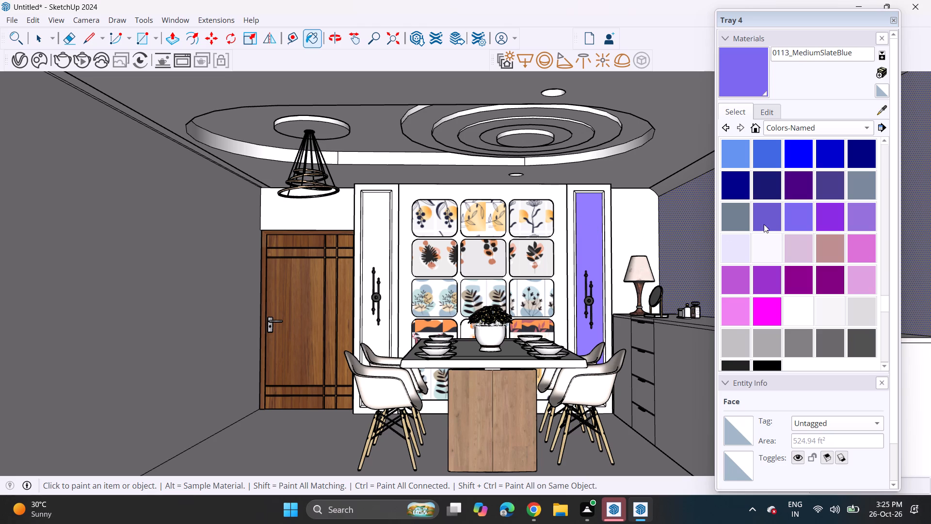
Paint the tall panel nearest the drawer cabinet, its surrounding frame and the artwork backing with 0110_LightSlateGray.
click(853, 185)
click(578, 240)
click(571, 251)
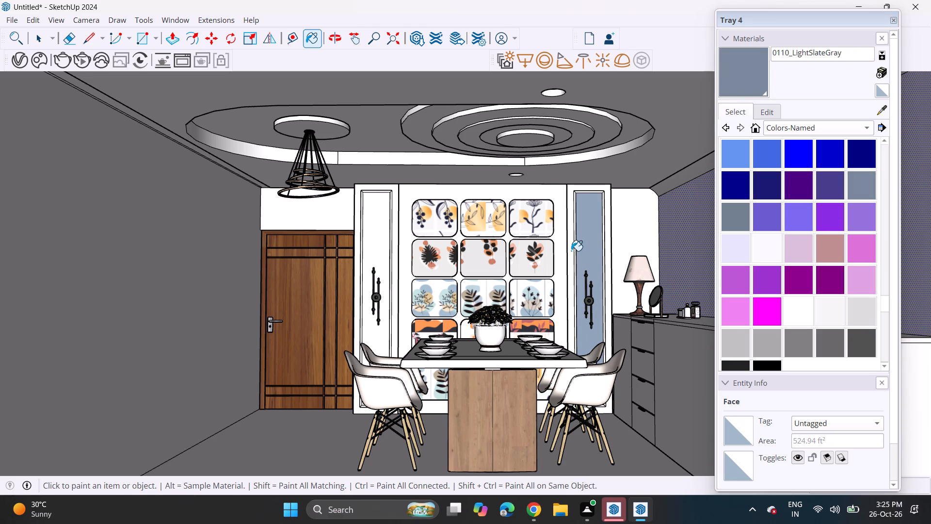
click(563, 248)
Lighten the 0110_LightSlateGray material to a pale blue by raising its brightness.
click(767, 109)
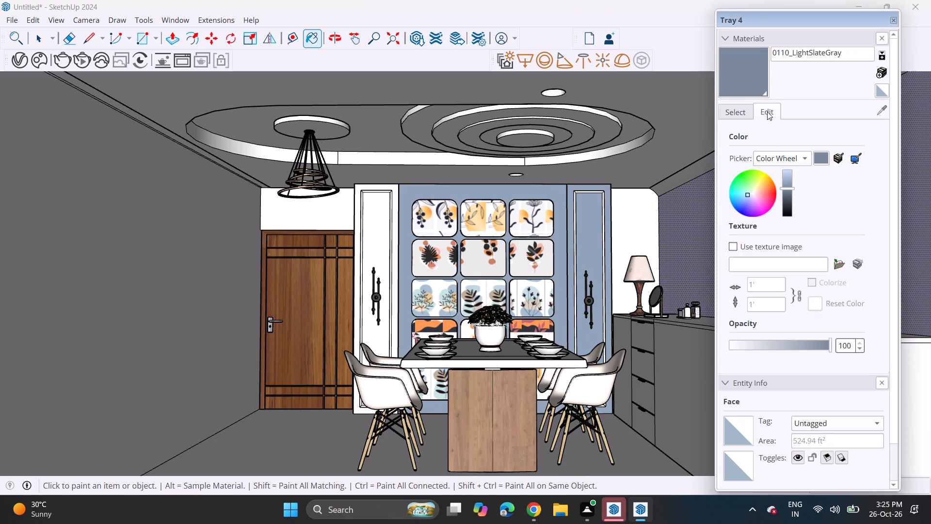
click(789, 192)
click(790, 194)
click(789, 183)
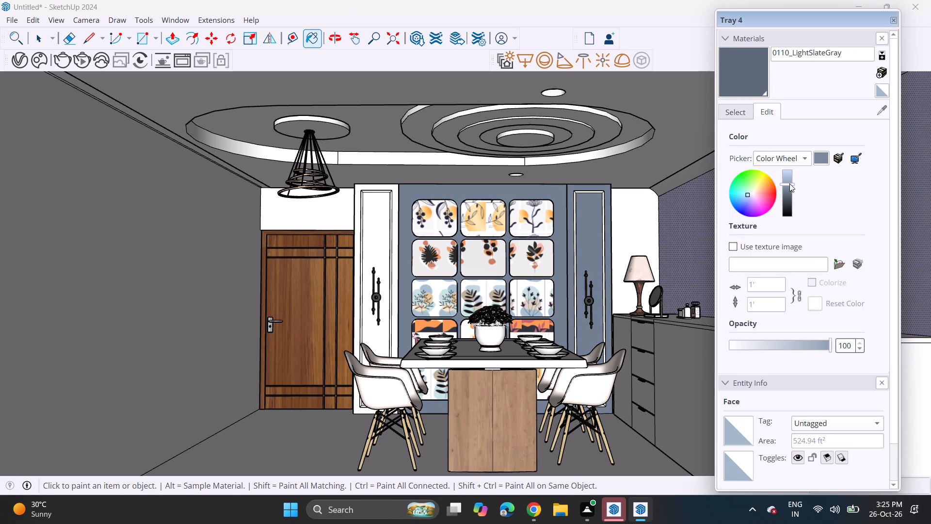
click(787, 174)
click(787, 171)
click(790, 180)
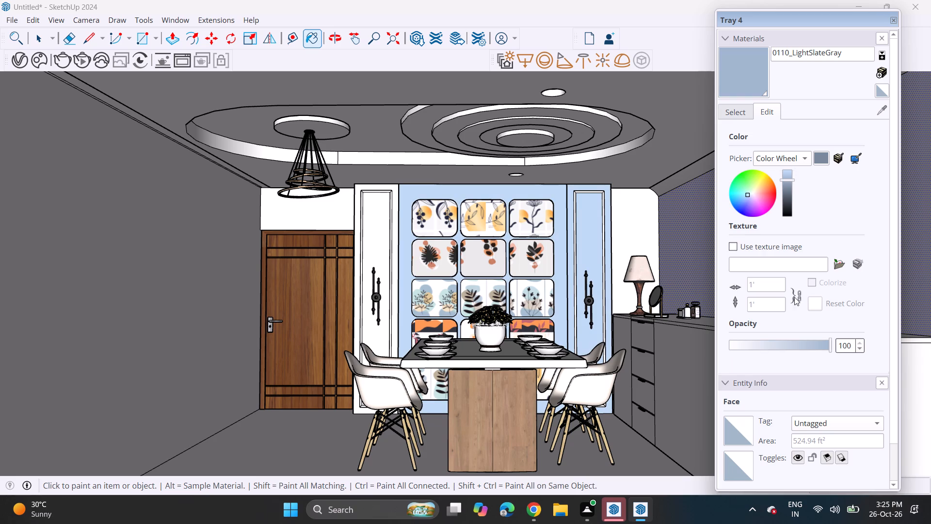
Reduce the opacity of the 0110_LightSlateGray material to 41.
drag(808, 346, 810, 355)
click(803, 353)
click(785, 357)
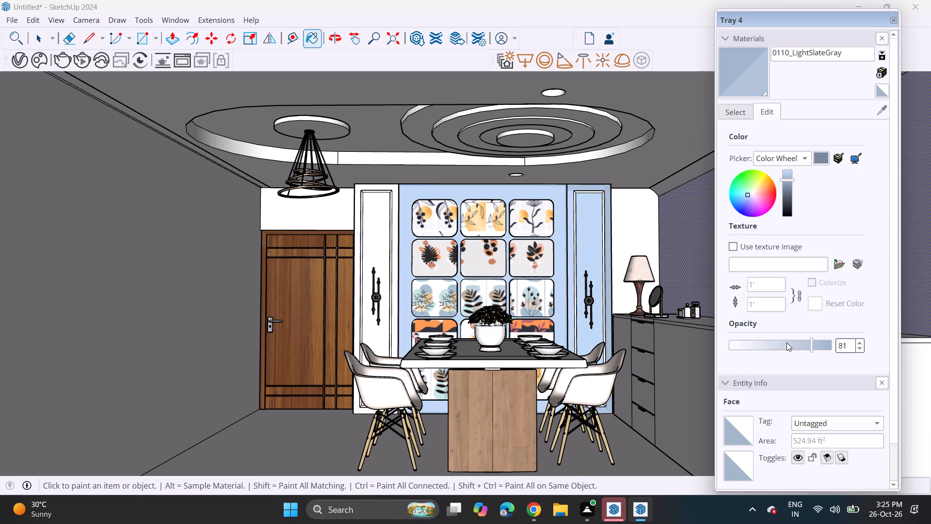
click(787, 343)
click(782, 345)
drag(776, 348, 771, 348)
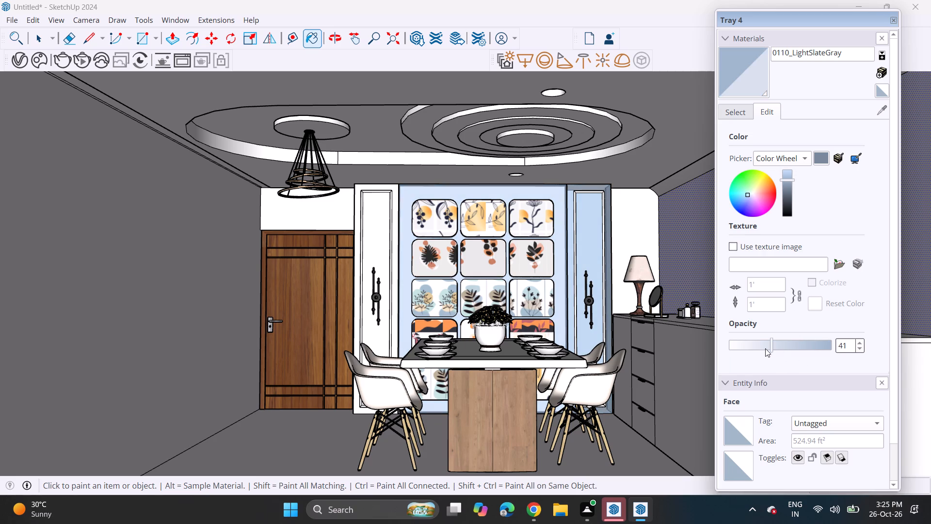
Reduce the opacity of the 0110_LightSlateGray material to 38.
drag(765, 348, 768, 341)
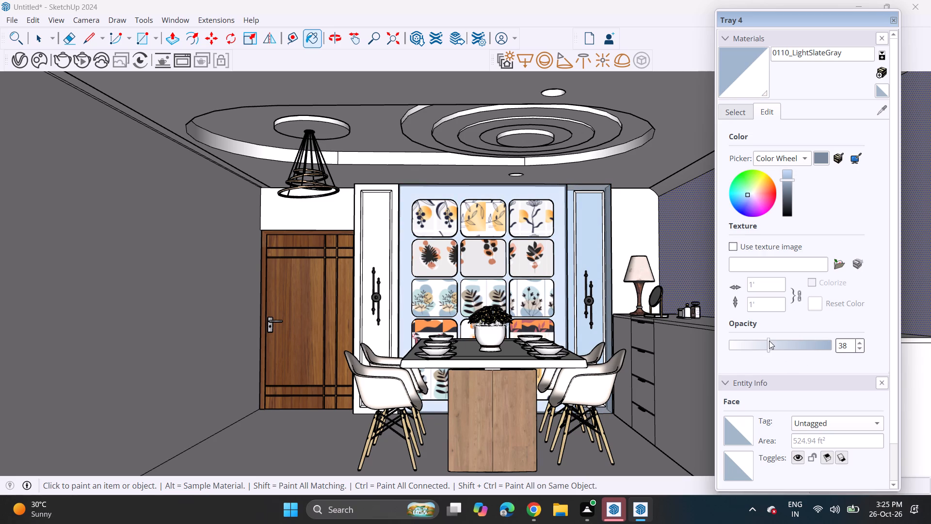
Undo the 0110_LightSlateGray edits and paint on the tall panel, its surrounding frame and the artwork backing.
key(ctrl+z)
key(ctrl+z)
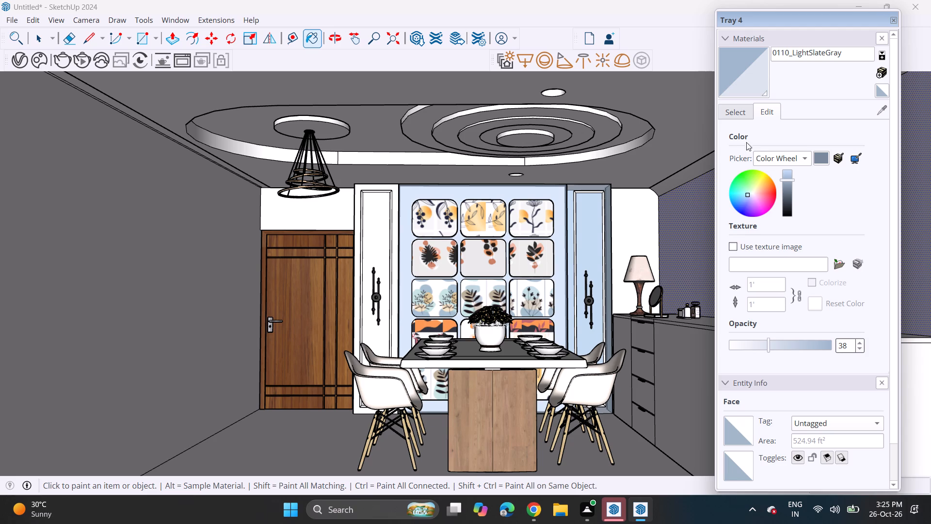
click(743, 73)
click(580, 232)
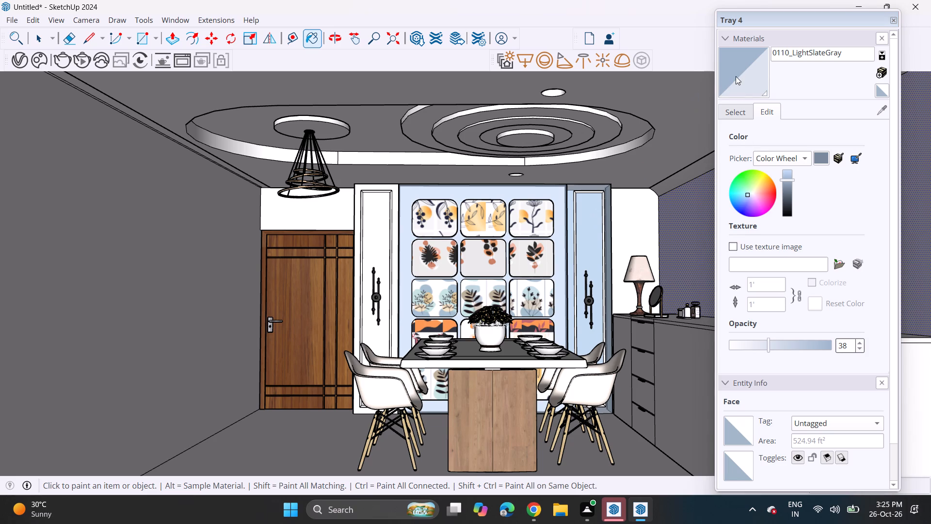
click(736, 76)
click(562, 202)
key(ctrl+z)
key(ctrl+z)
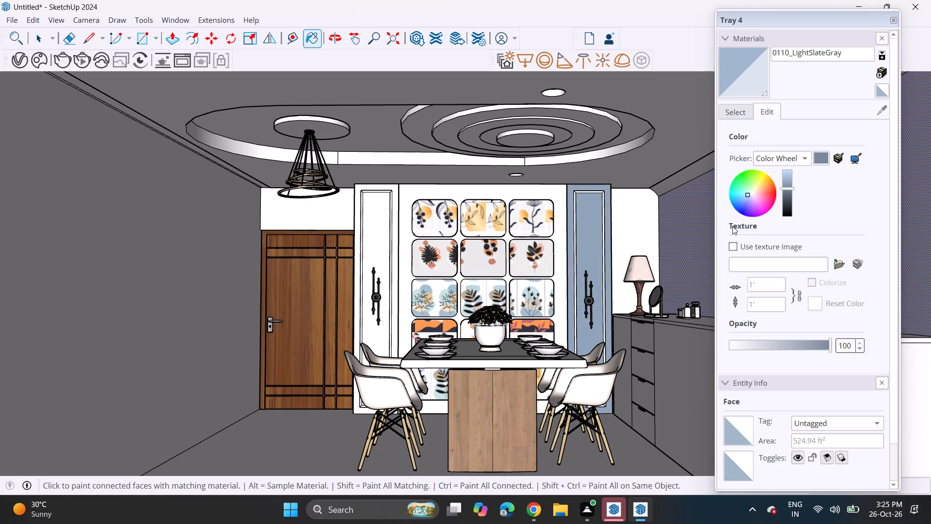
key(ctrl+z)
key(ctrl+z)
key(ctrl+z)
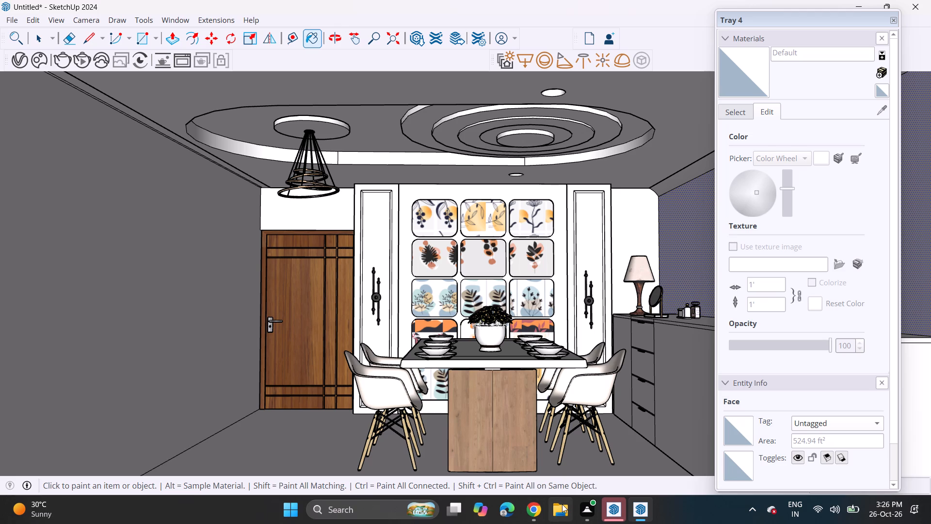
Paint the tall wall panel nearest the drawer cabinet and its surrounding frame with the Colors-Named material 0116_Lavender.
key(space)
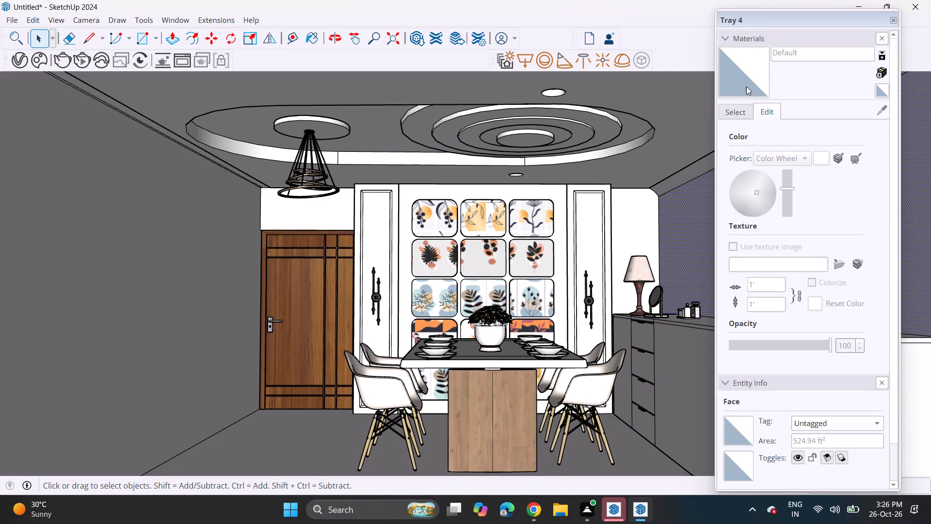
click(744, 118)
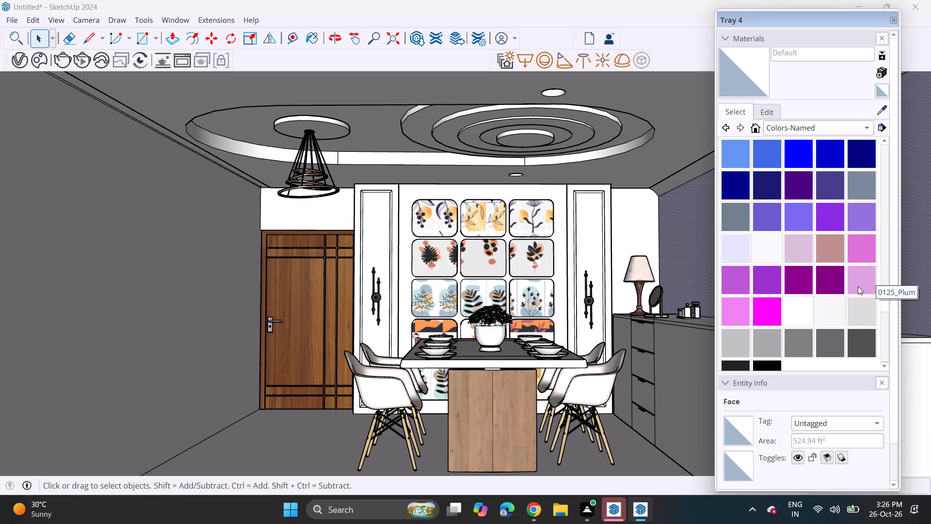
scroll(769, 331, down, 3)
scroll(769, 331, up, 4)
scroll(781, 279, up, 4)
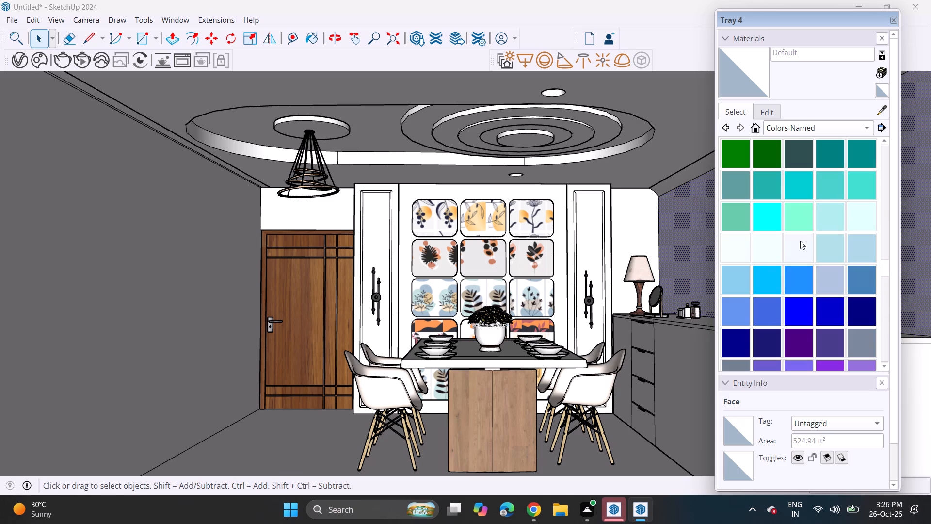
scroll(844, 272, up, 3)
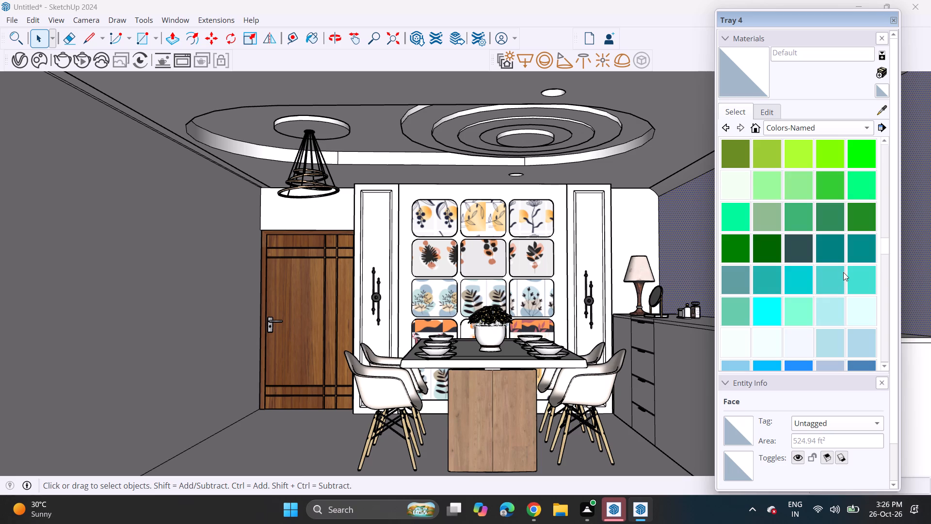
scroll(819, 306, down, 1)
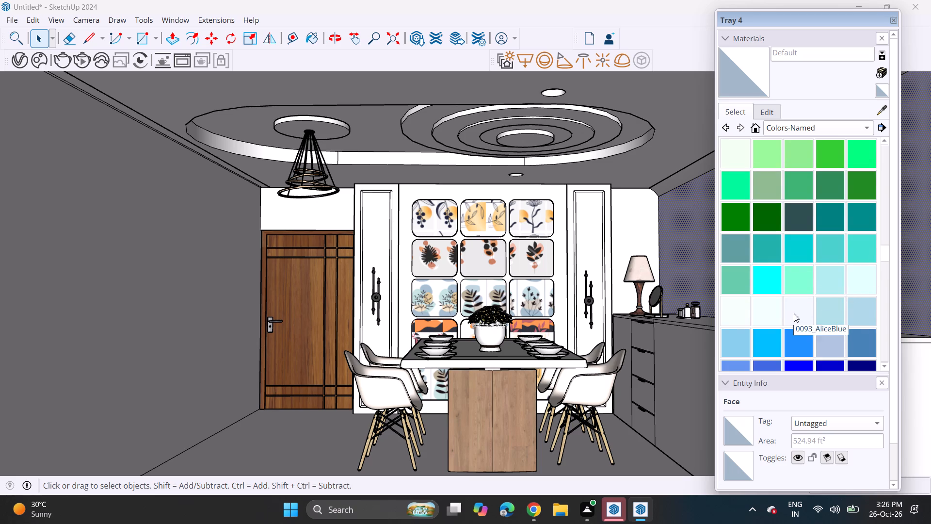
scroll(785, 308, down, 6)
click(742, 293)
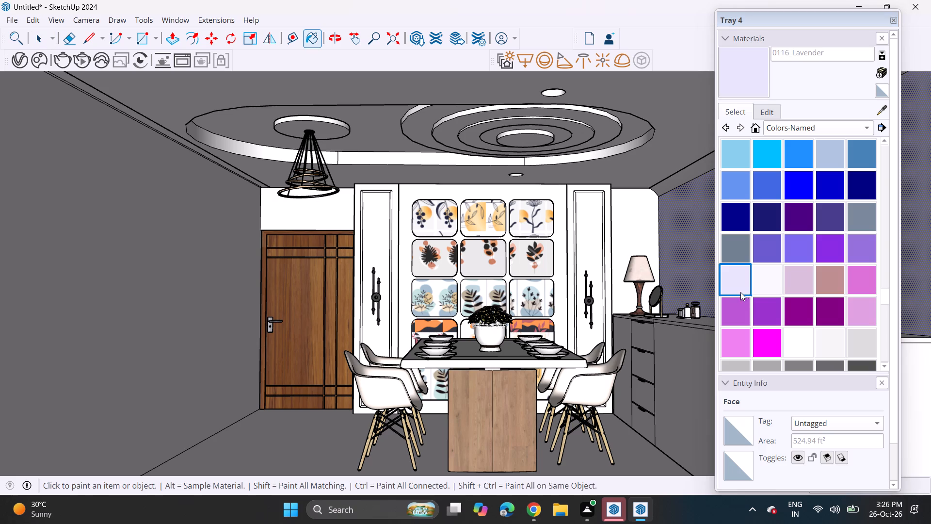
click(587, 245)
click(604, 229)
drag(612, 226, 614, 221)
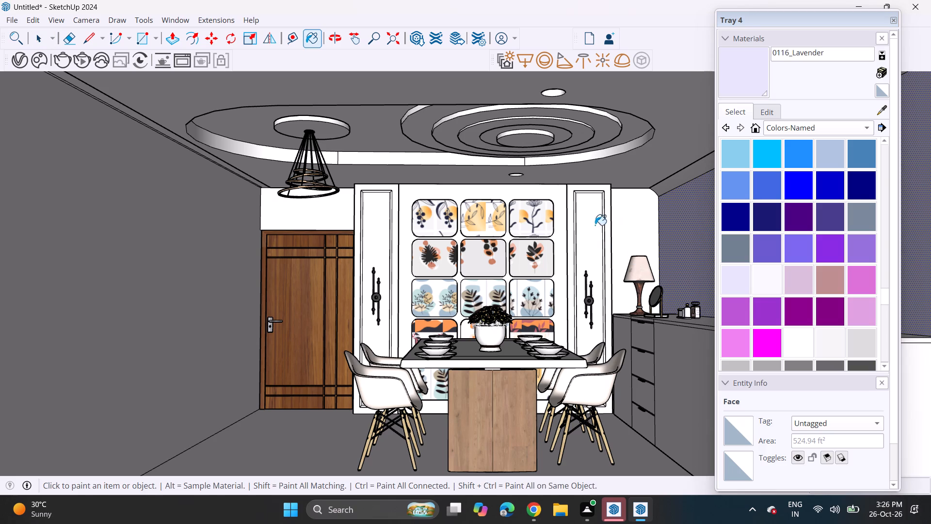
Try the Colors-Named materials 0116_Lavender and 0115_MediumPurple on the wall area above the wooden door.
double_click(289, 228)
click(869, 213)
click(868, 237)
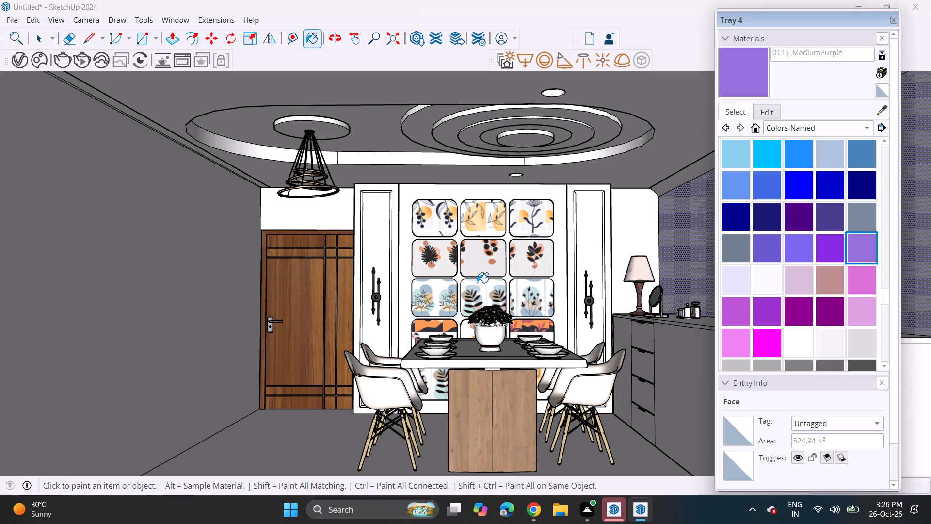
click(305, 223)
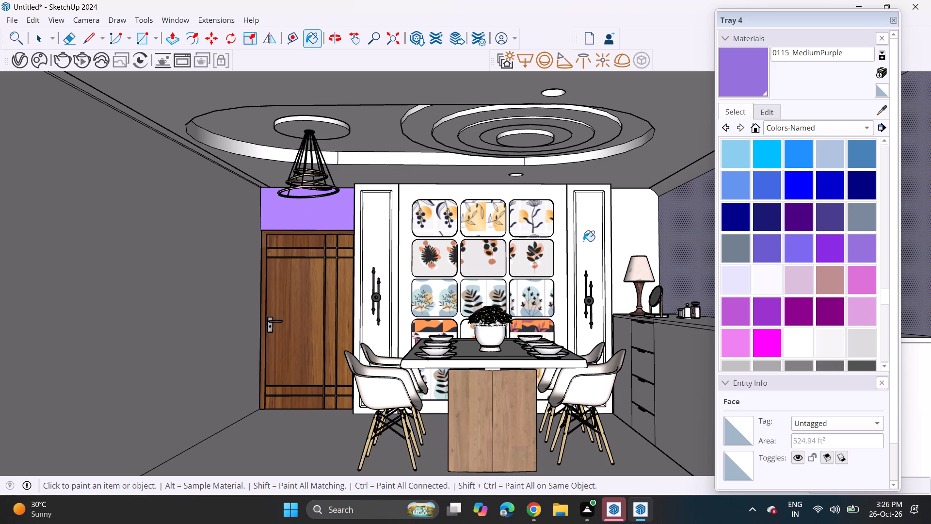
Paint the wall area above the wooden door with the Colors-Named material 0096_SkyBlue.
click(741, 150)
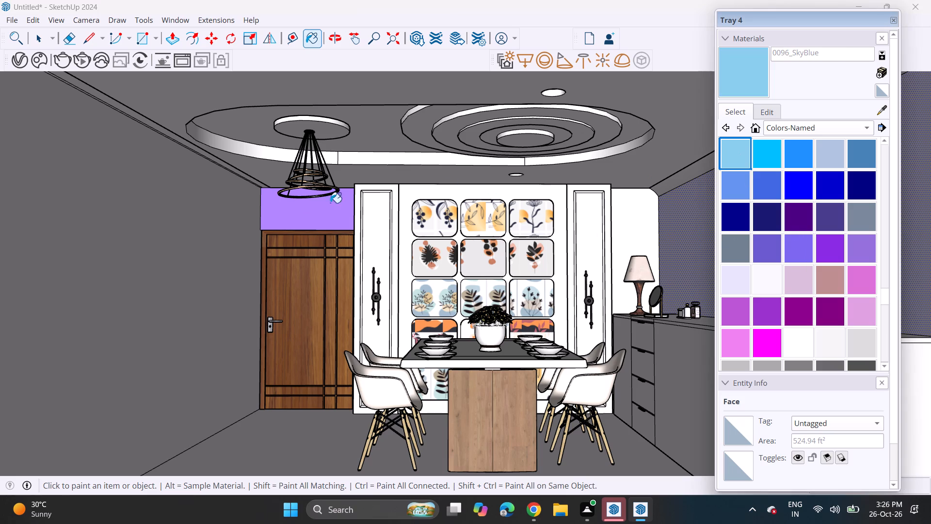
click(320, 205)
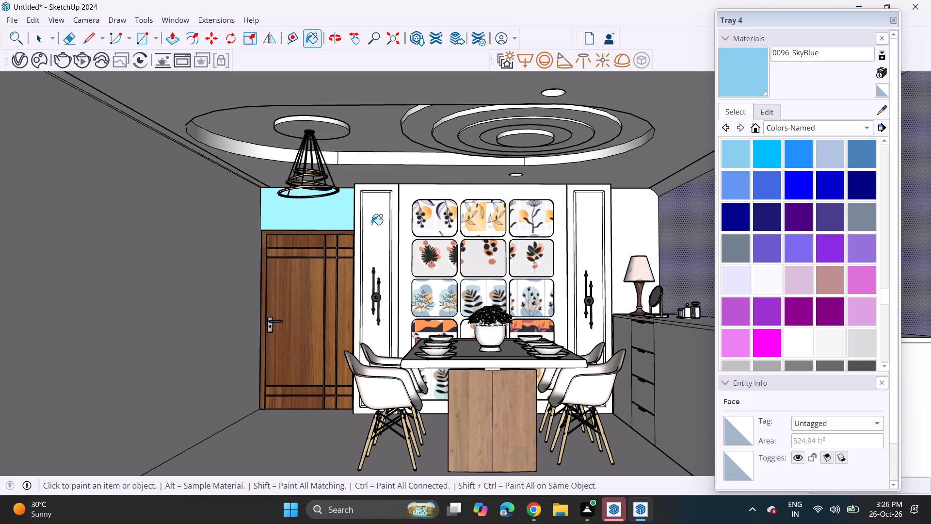
Import the bàn+(1) dining set model from Downloads and place it at the room's upper front corner on the drawer-cabinet side.
click(15, 15)
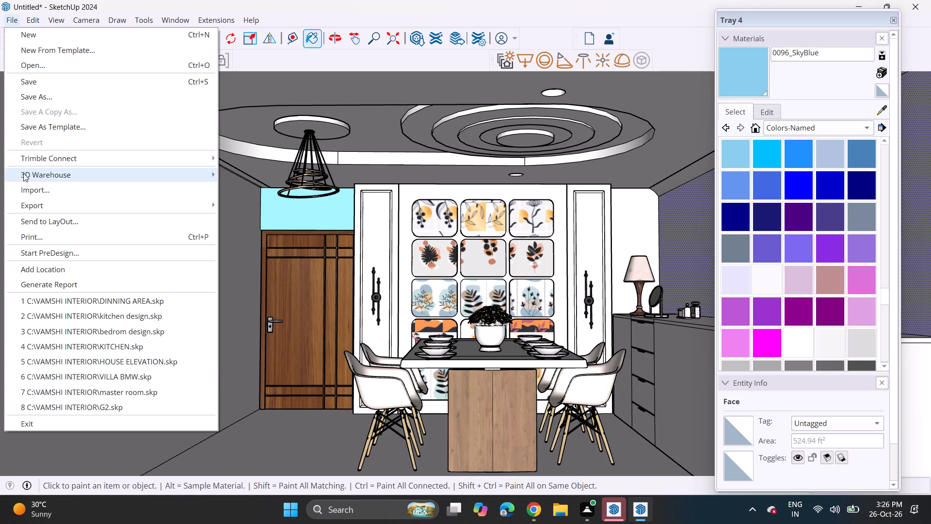
click(24, 185)
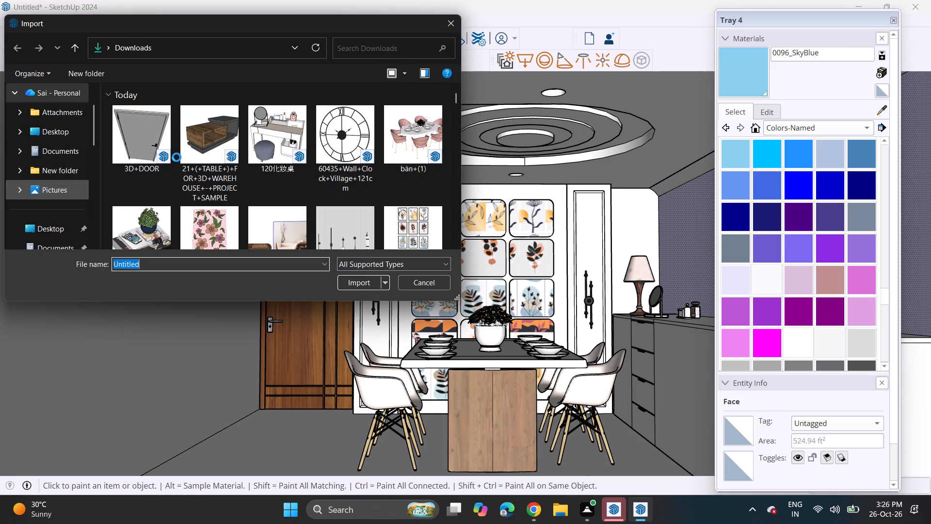
scroll(300, 184, down, 1)
scroll(402, 143, up, 2)
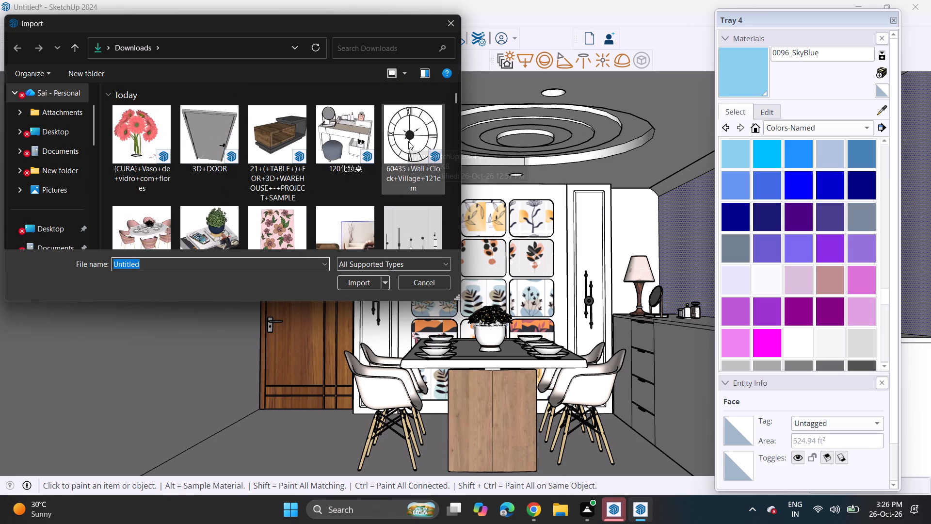
scroll(410, 141, up, 8)
scroll(360, 183, up, 8)
scroll(386, 176, down, 3)
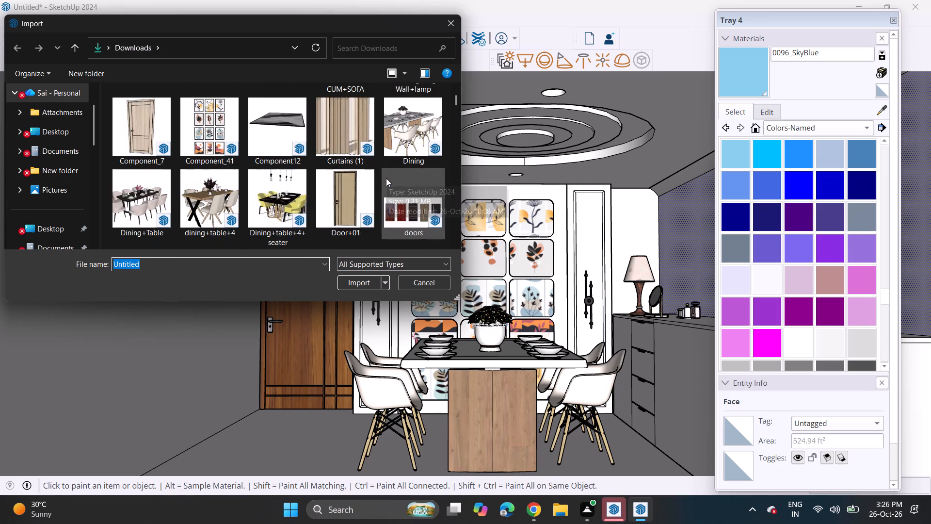
scroll(386, 178, up, 4)
scroll(385, 178, down, 1)
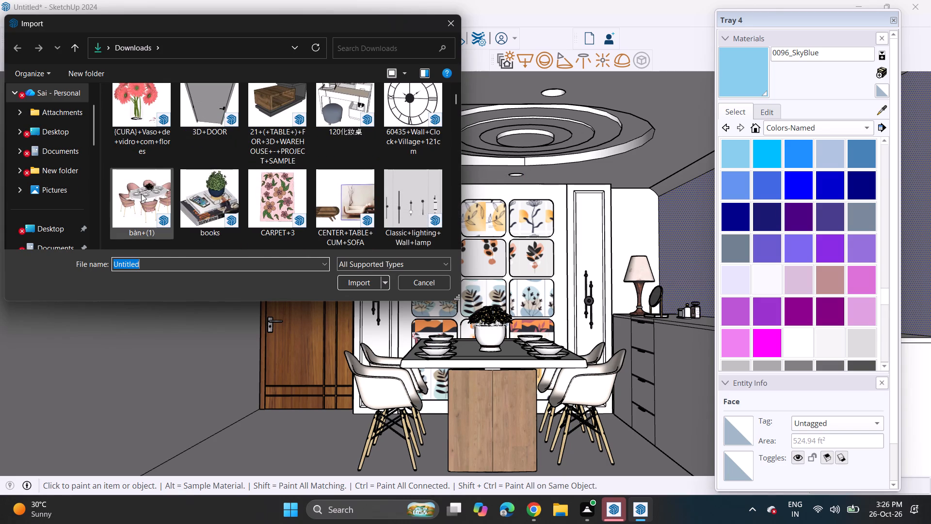
click(140, 197)
click(371, 277)
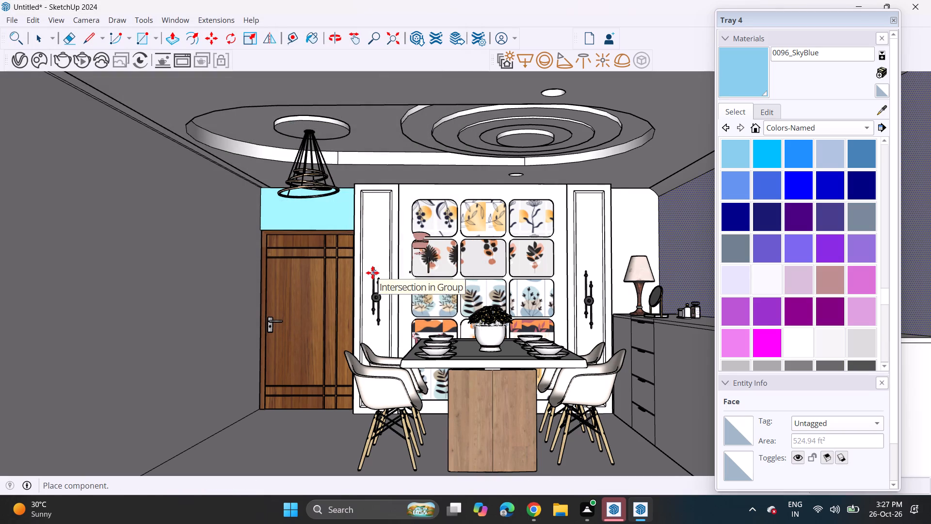
scroll(369, 312, down, 15)
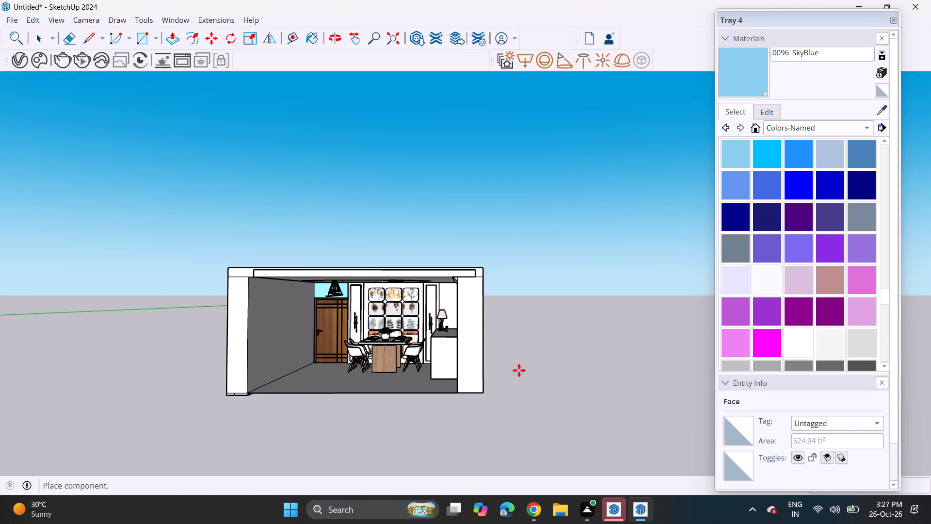
scroll(439, 276, down, 1)
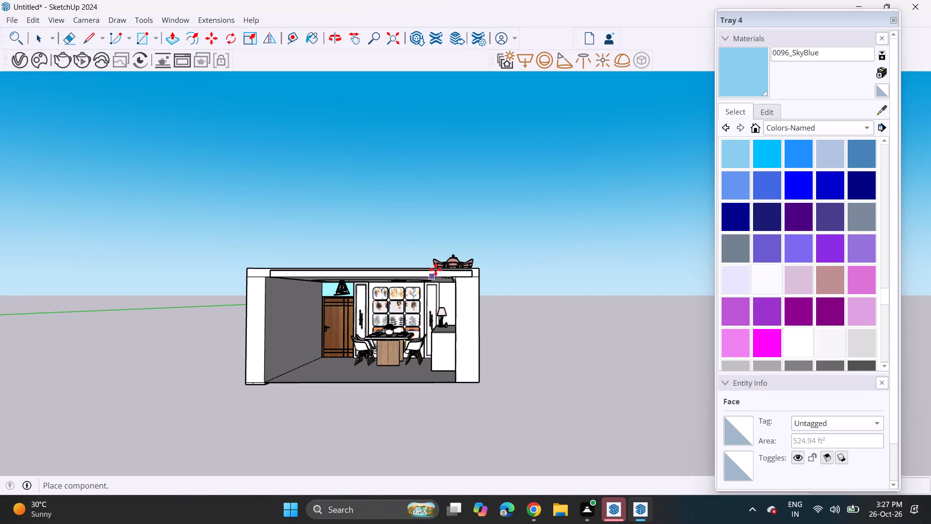
click(461, 285)
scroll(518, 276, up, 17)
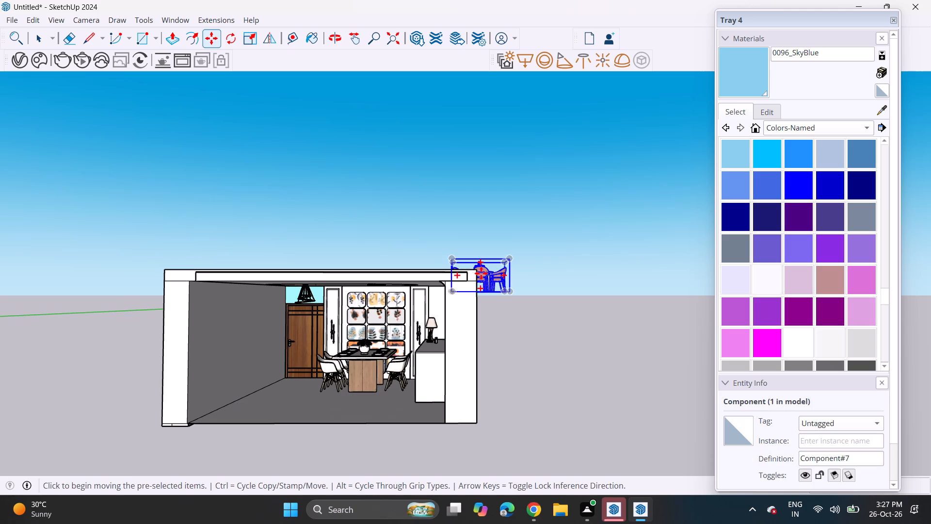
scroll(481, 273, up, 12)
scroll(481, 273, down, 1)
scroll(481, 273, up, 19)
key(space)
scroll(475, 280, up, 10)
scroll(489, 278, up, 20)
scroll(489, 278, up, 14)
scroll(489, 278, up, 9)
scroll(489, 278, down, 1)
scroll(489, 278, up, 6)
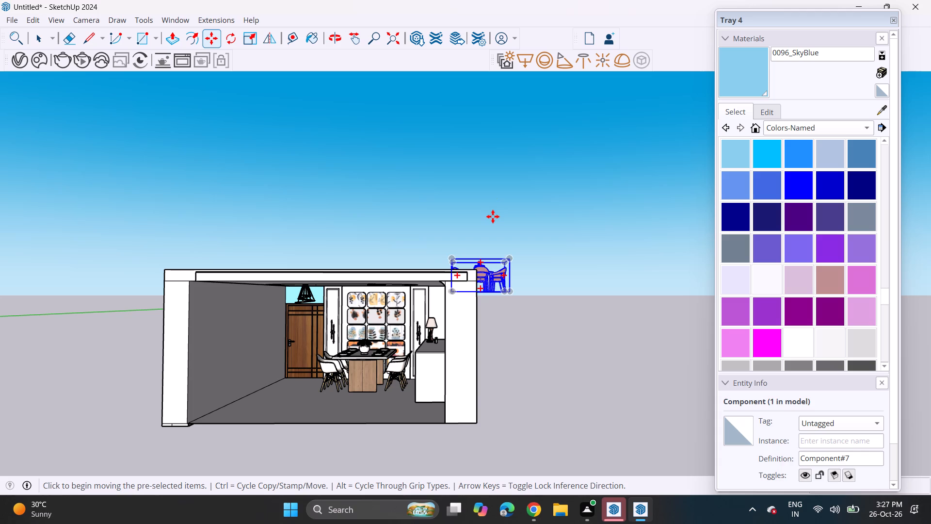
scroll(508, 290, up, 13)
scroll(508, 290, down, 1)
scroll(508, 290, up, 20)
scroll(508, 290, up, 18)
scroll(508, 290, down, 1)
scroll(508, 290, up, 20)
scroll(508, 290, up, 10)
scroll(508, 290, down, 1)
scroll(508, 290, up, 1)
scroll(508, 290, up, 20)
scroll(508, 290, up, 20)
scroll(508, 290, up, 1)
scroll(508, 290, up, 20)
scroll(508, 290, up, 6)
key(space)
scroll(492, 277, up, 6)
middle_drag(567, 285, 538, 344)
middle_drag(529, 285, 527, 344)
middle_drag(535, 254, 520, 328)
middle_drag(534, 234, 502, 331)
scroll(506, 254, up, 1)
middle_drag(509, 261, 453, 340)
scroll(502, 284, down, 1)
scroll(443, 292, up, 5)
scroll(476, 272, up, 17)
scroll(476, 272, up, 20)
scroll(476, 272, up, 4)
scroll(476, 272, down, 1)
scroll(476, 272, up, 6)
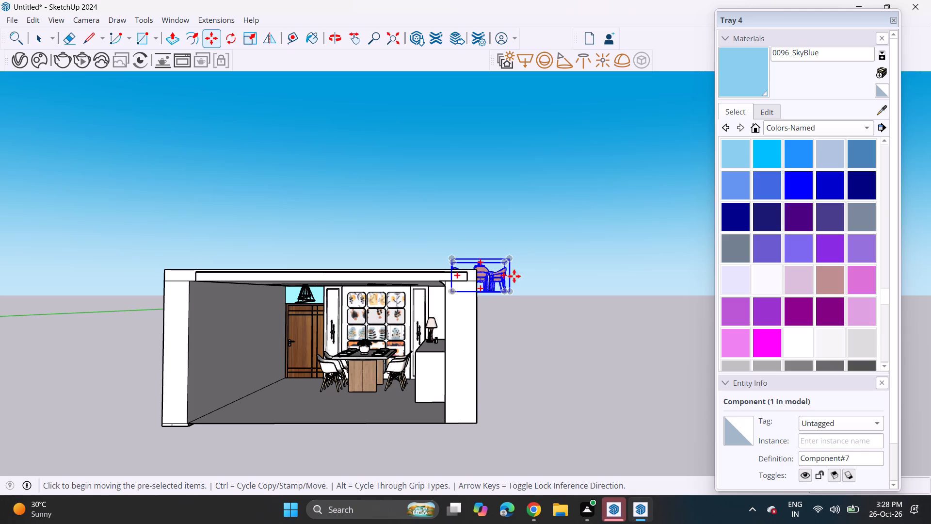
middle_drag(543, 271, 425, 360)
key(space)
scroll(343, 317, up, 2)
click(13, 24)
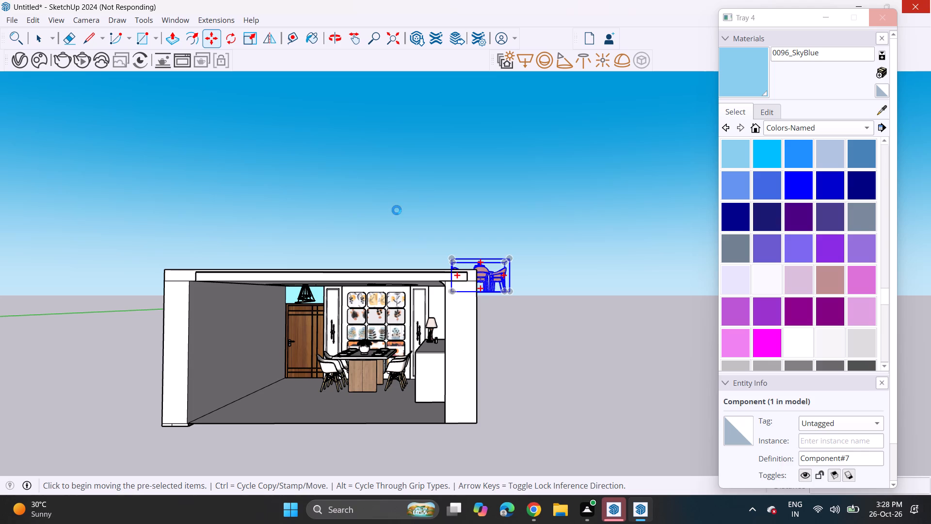
Switch to the other SketchUp window, close its Welcome to SketchUp screen and return to the room model.
click(636, 507)
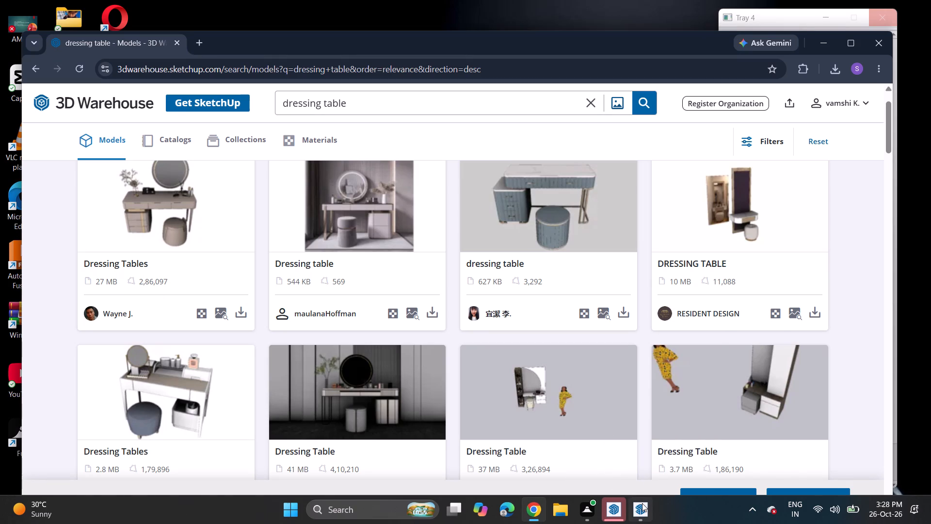
click(642, 503)
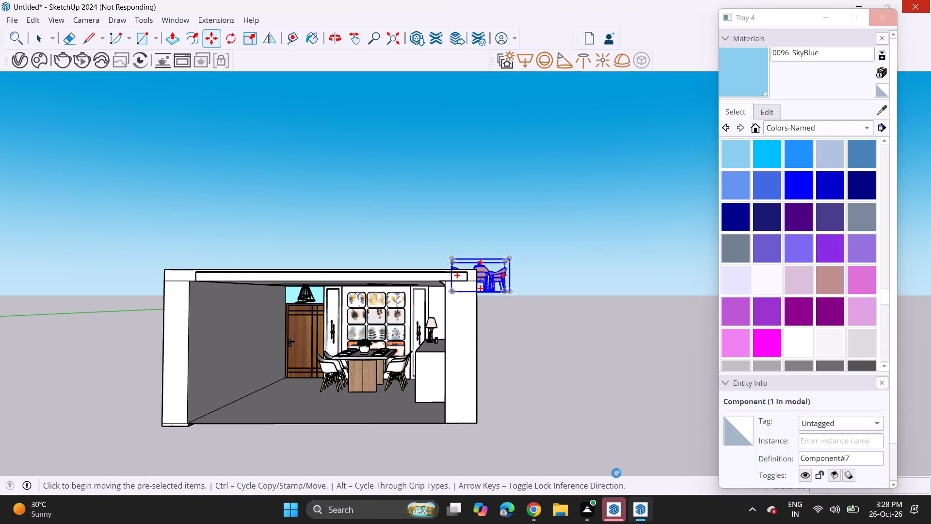
click(622, 515)
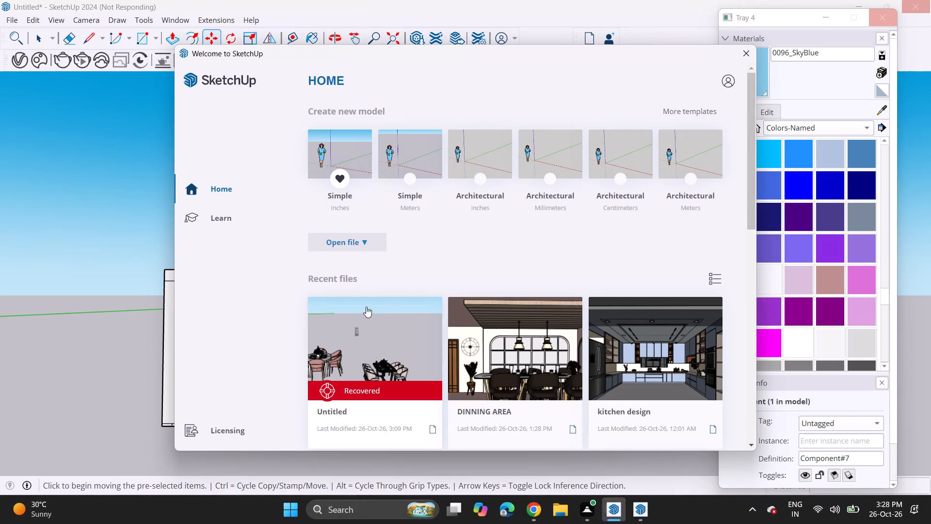
click(747, 51)
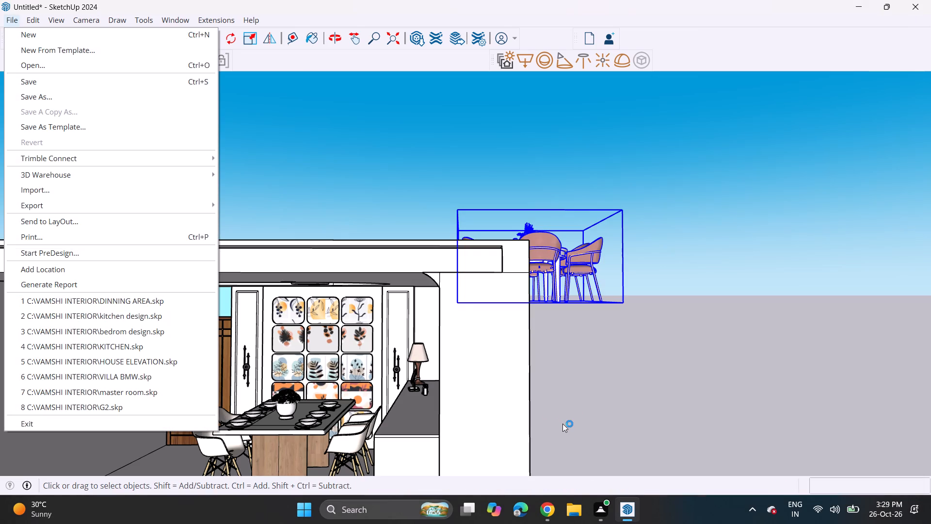
click(329, 196)
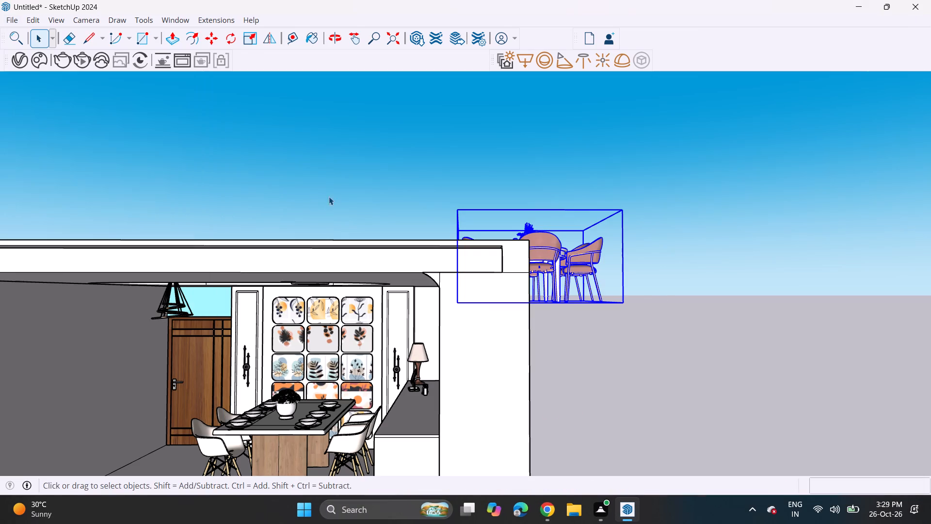
Toggle the visibility of Tray 4 so that its Materials and Entity Info sections are shown over the model again.
scroll(446, 252, down, 10)
scroll(476, 259, up, 3)
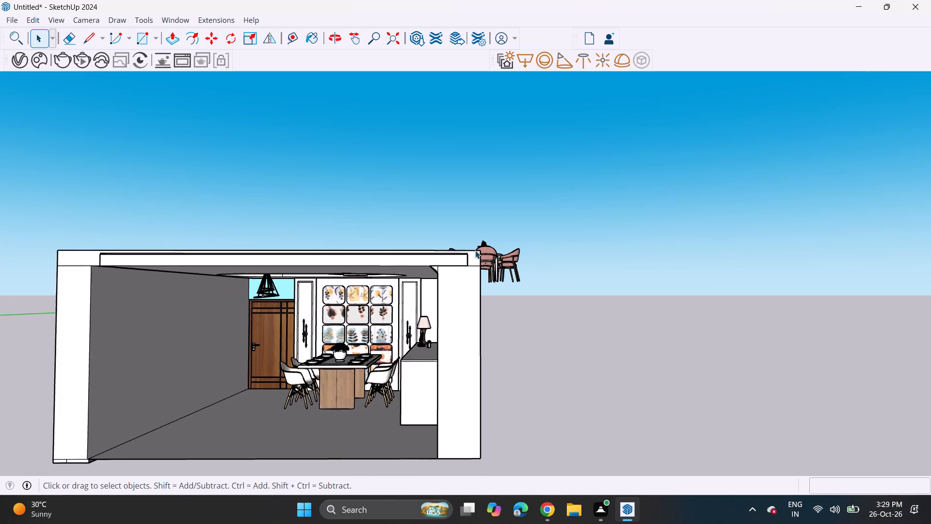
scroll(475, 250, up, 7)
click(178, 22)
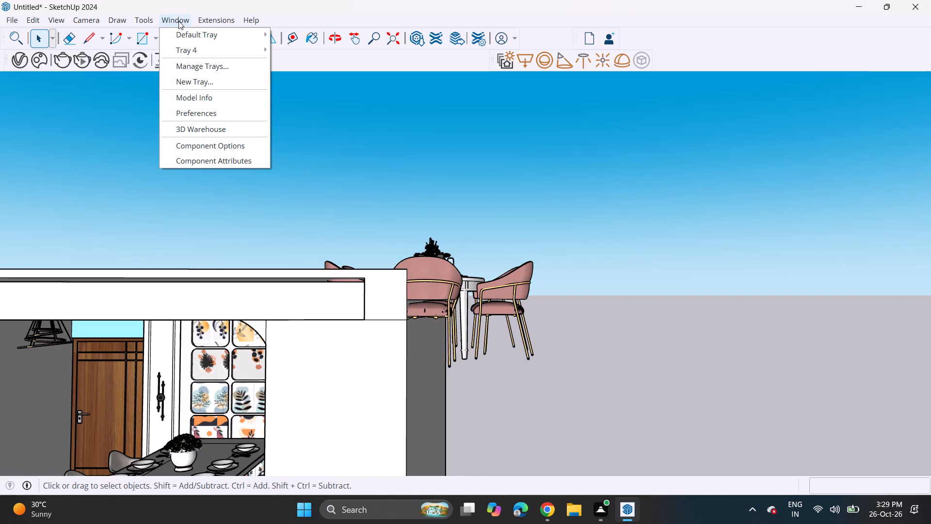
click(183, 49)
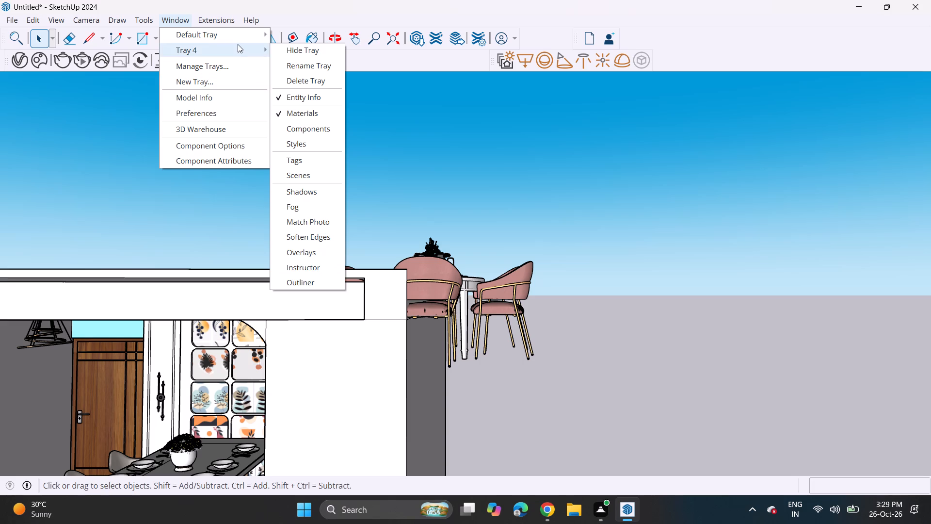
click(236, 46)
click(286, 51)
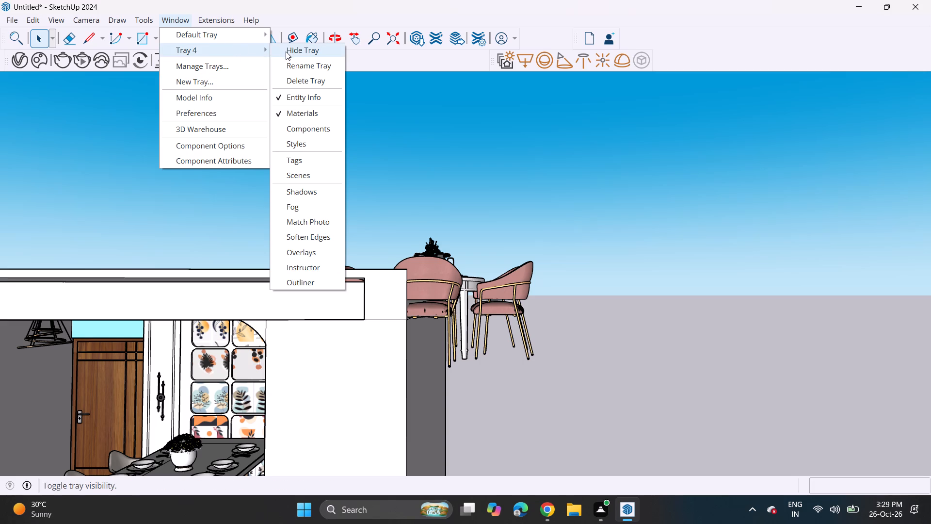
click(184, 26)
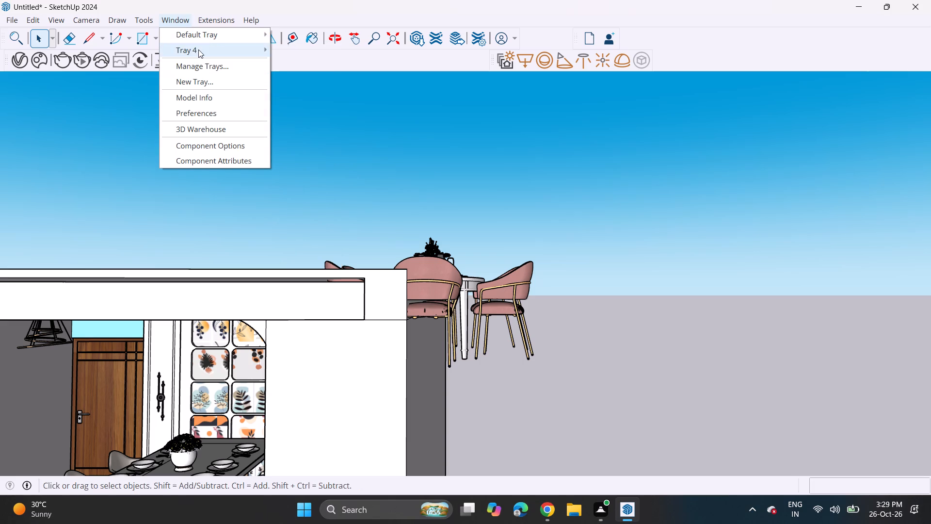
click(199, 49)
click(304, 49)
Sample the pink Fabric material from a chair in the dining set at the room's upper corner.
scroll(304, 49, down, 4)
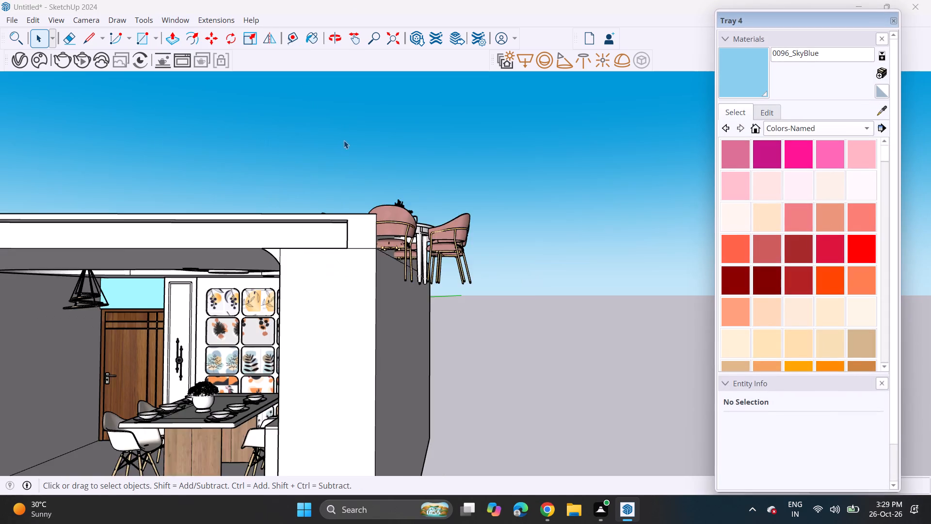
scroll(344, 140, down, 5)
click(874, 111)
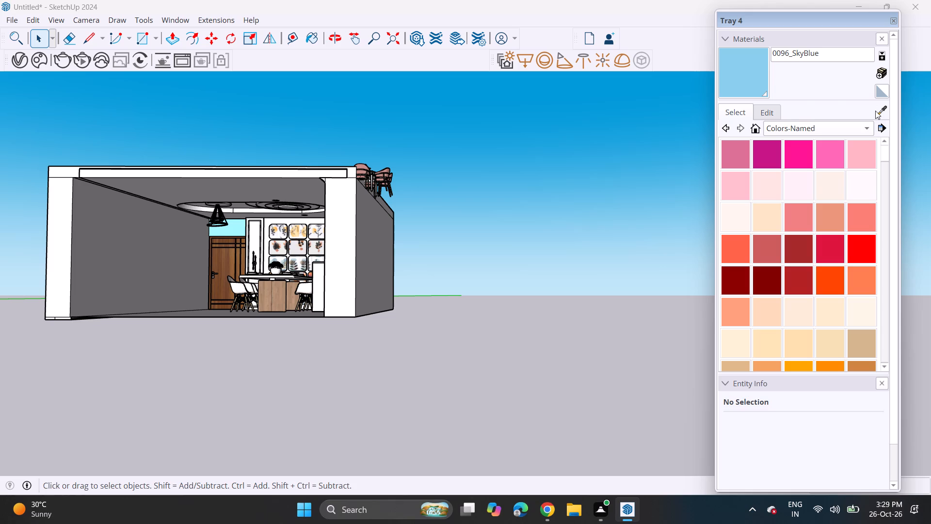
click(885, 115)
scroll(521, 148, up, 5)
scroll(295, 175, up, 5)
scroll(198, 209, down, 4)
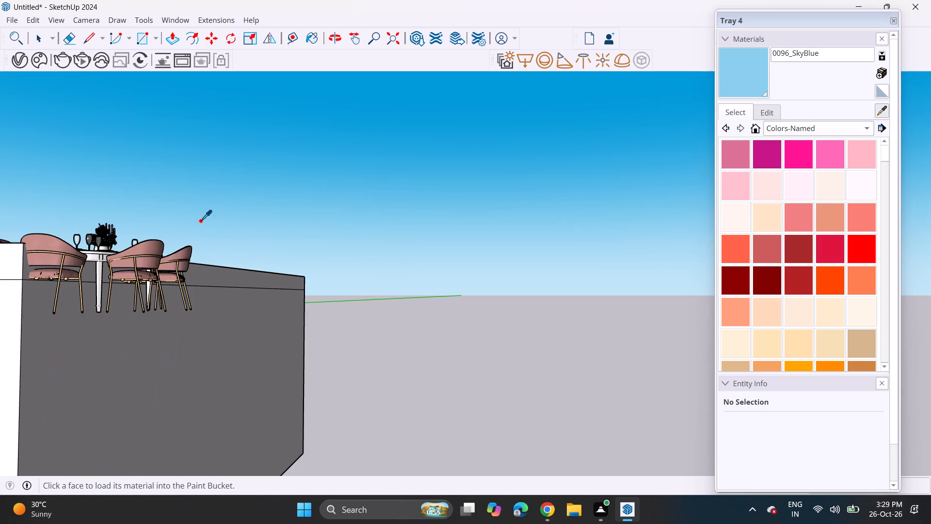
scroll(174, 242, up, 3)
click(132, 254)
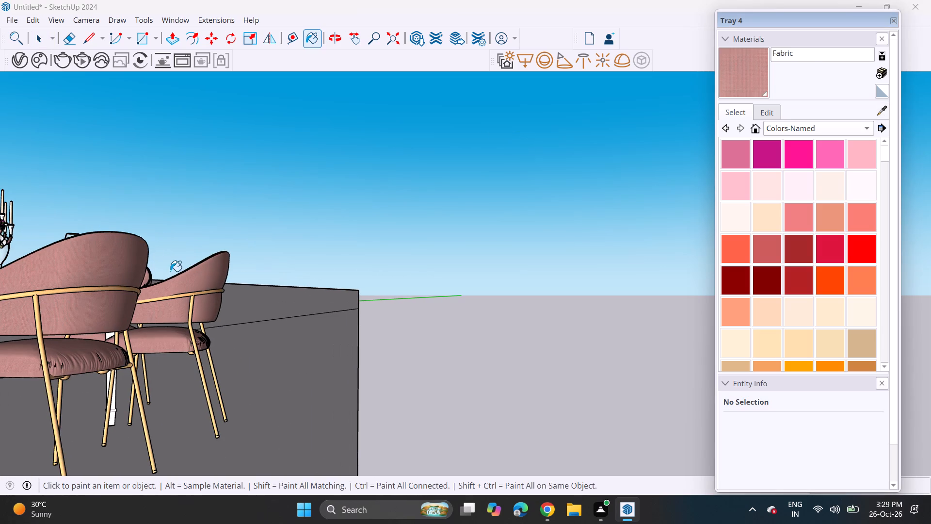
scroll(177, 270, down, 9)
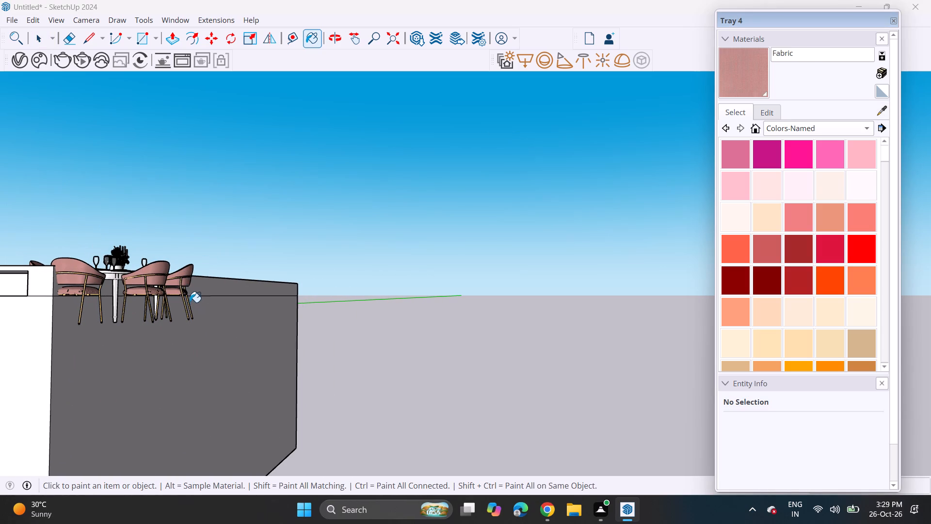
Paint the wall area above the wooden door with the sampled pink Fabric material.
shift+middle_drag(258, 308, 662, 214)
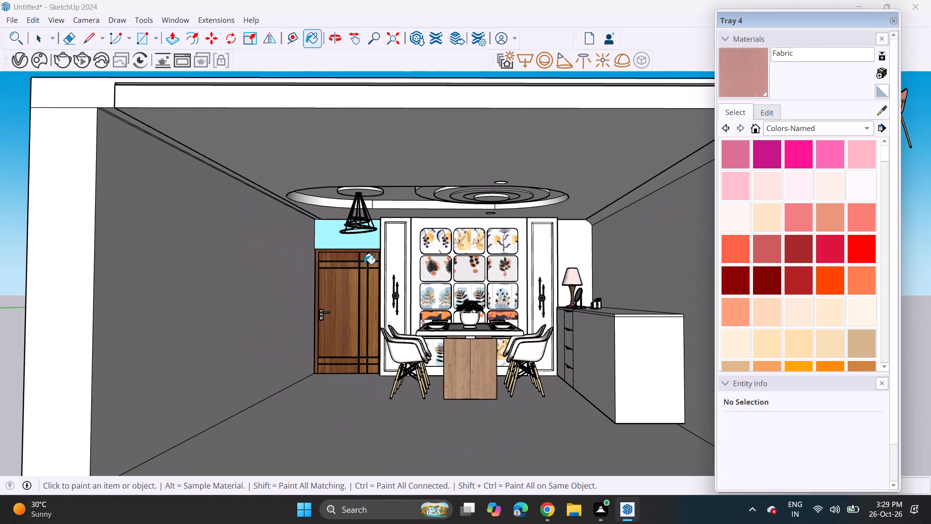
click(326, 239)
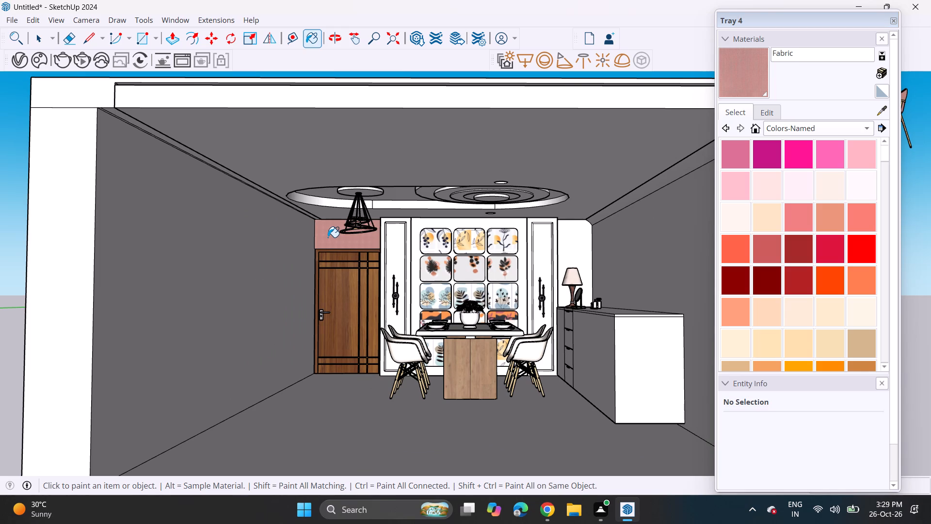
Edit the Fabric material's colour, trying violet, pink, teal, beige and green tints before choosing a soft purple.
click(766, 109)
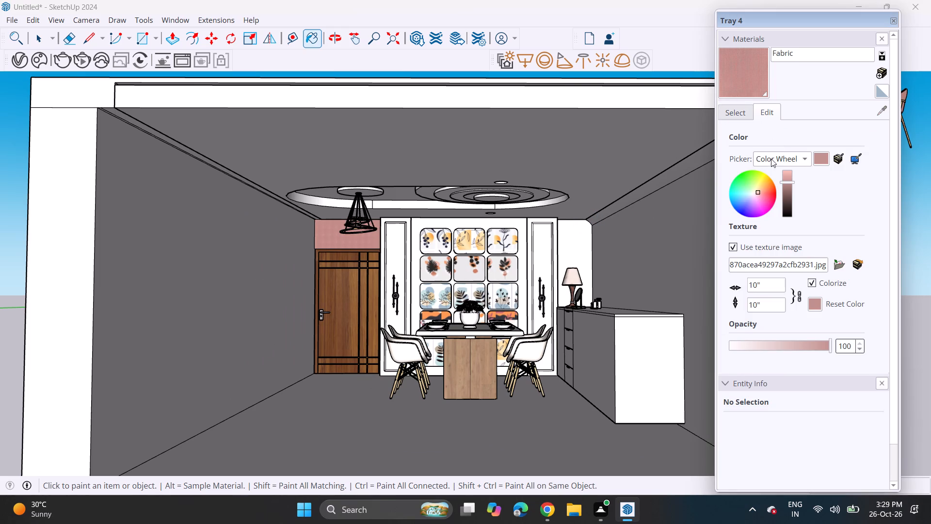
click(756, 189)
click(757, 196)
click(757, 200)
click(754, 202)
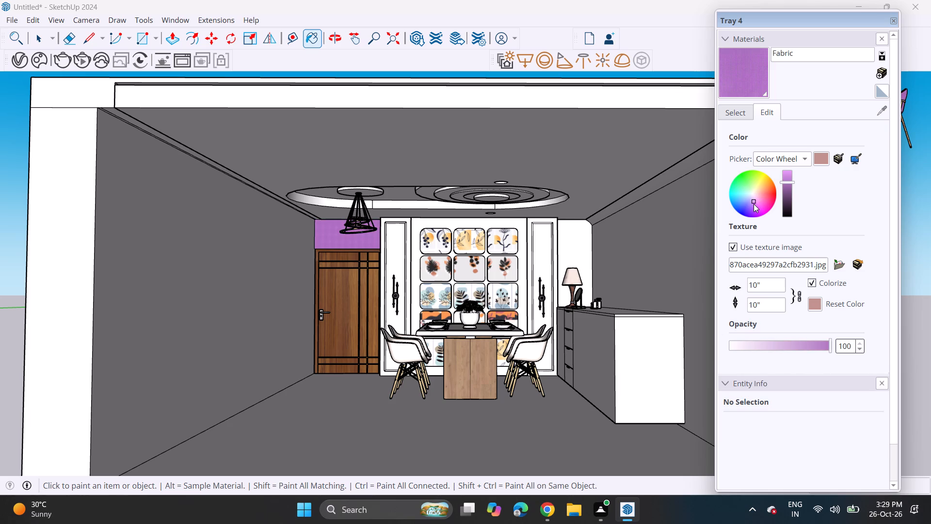
click(756, 201)
click(756, 196)
click(756, 194)
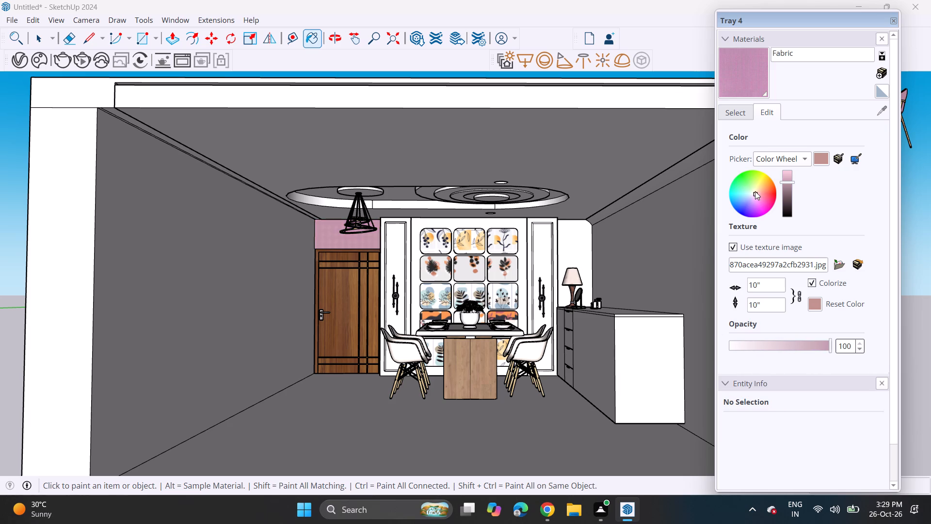
click(755, 191)
click(750, 191)
click(746, 192)
click(754, 188)
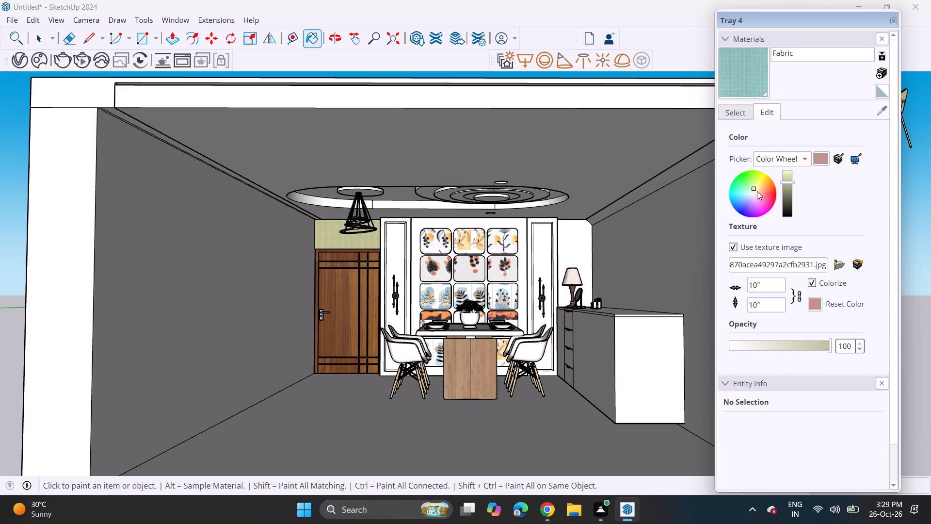
triple_click(758, 191)
click(757, 191)
drag(757, 191, 764, 188)
drag(758, 188, 750, 195)
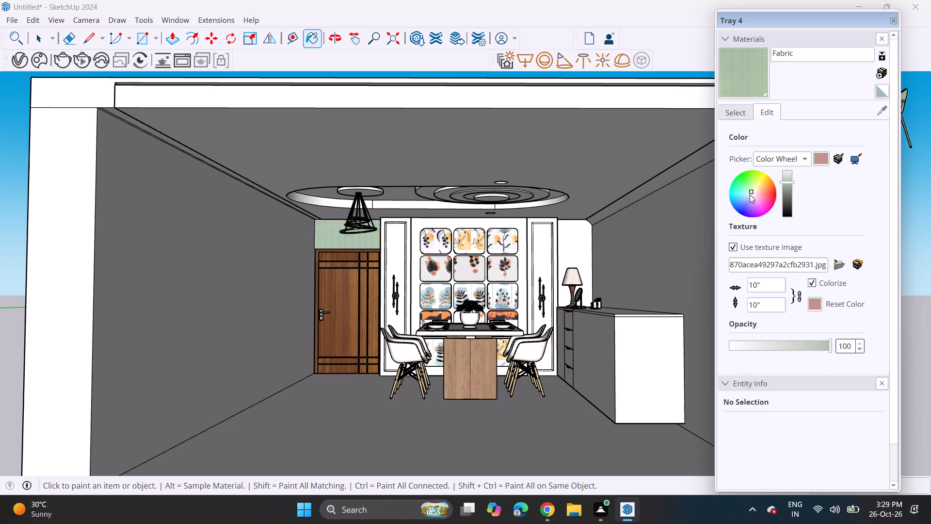
drag(750, 195, 754, 198)
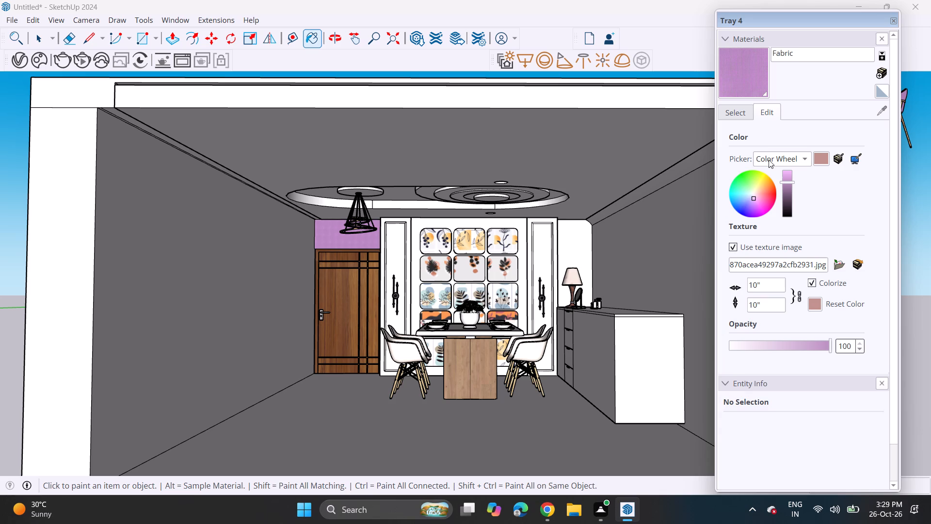
Lighten the Fabric material to a pale pink-violet at full brightness and reduce its opacity slightly below 100.
click(789, 168)
click(788, 171)
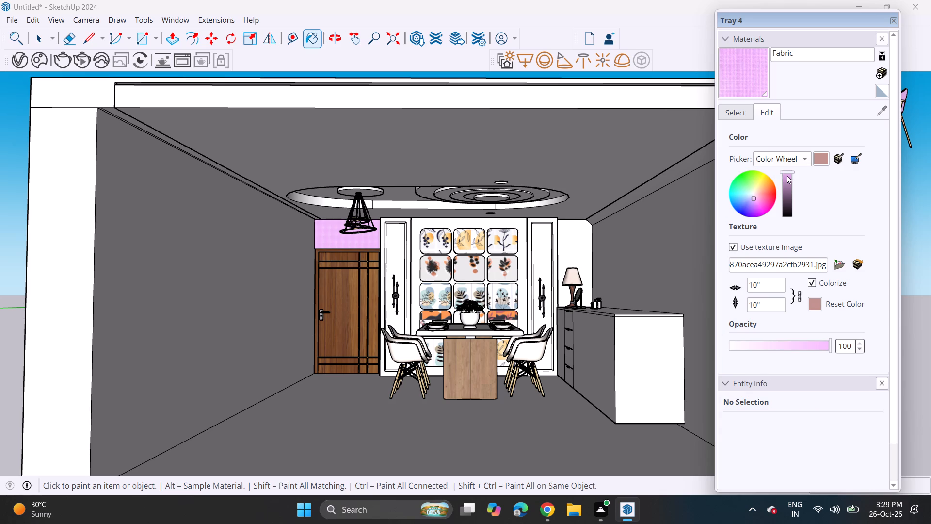
click(807, 343)
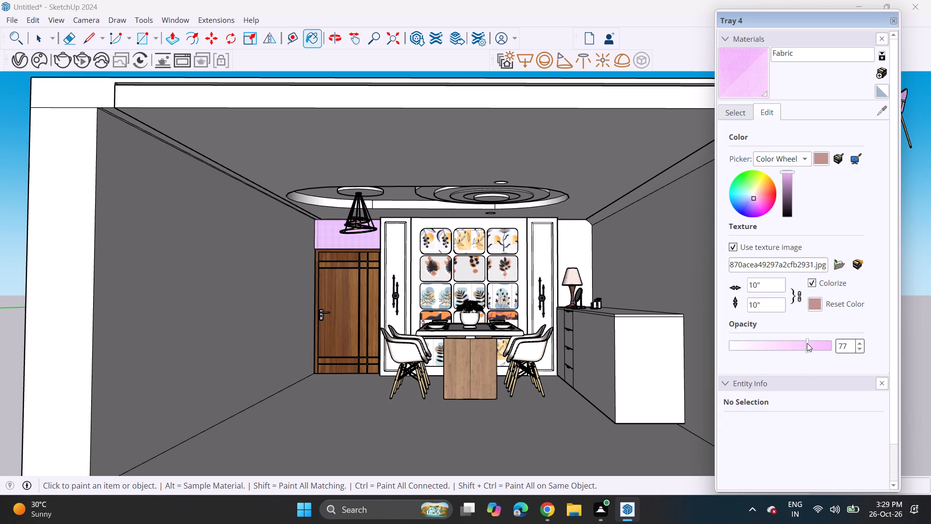
click(809, 343)
click(819, 338)
Look through the Colors-Named swatches for a purple shade suitable for the wall.
click(743, 110)
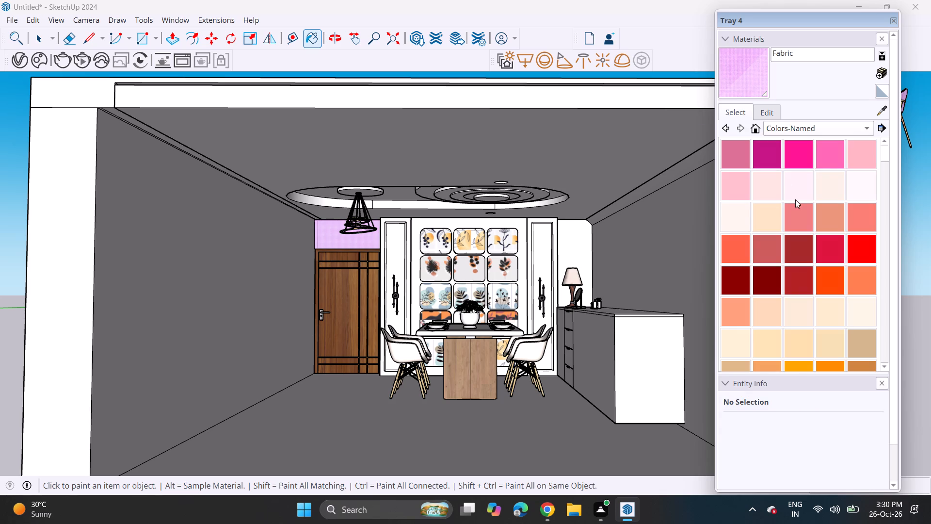
scroll(794, 271, up, 6)
scroll(794, 276, down, 2)
scroll(794, 278, up, 1)
scroll(792, 282, down, 10)
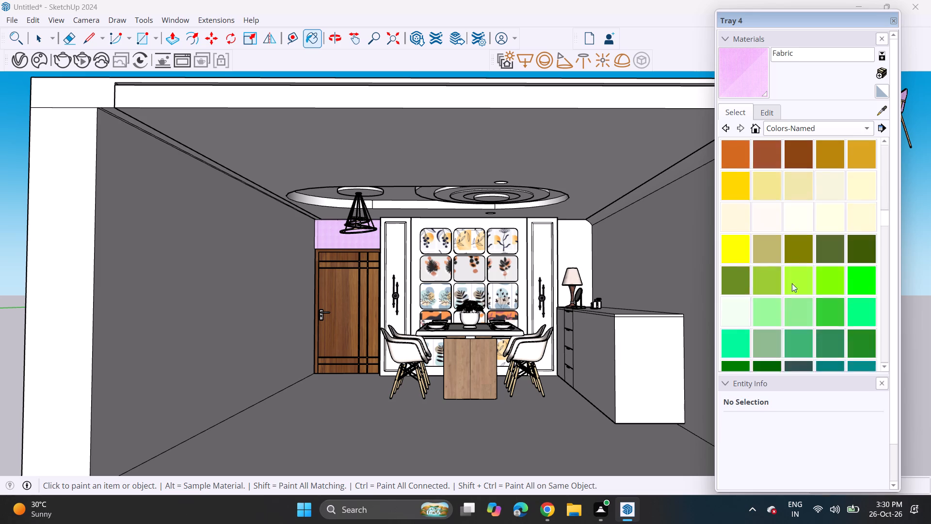
scroll(792, 283, down, 5)
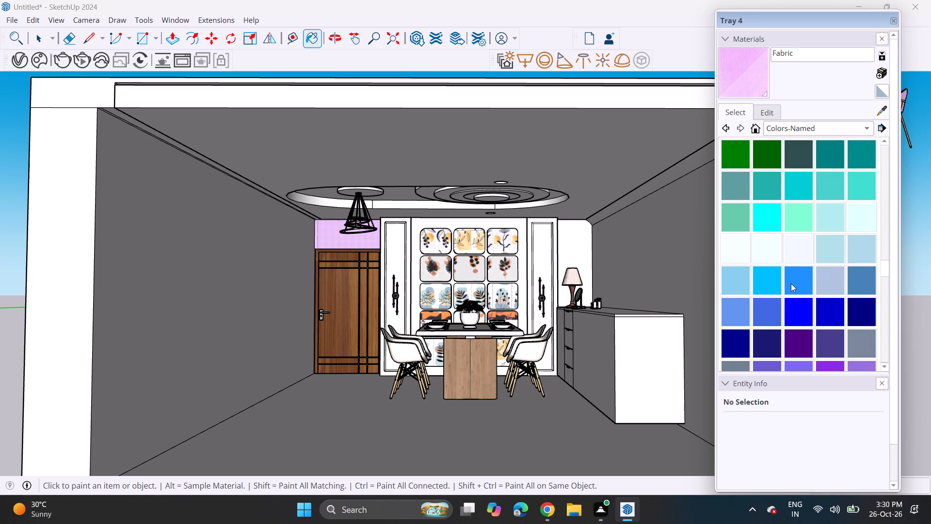
scroll(791, 284, down, 3)
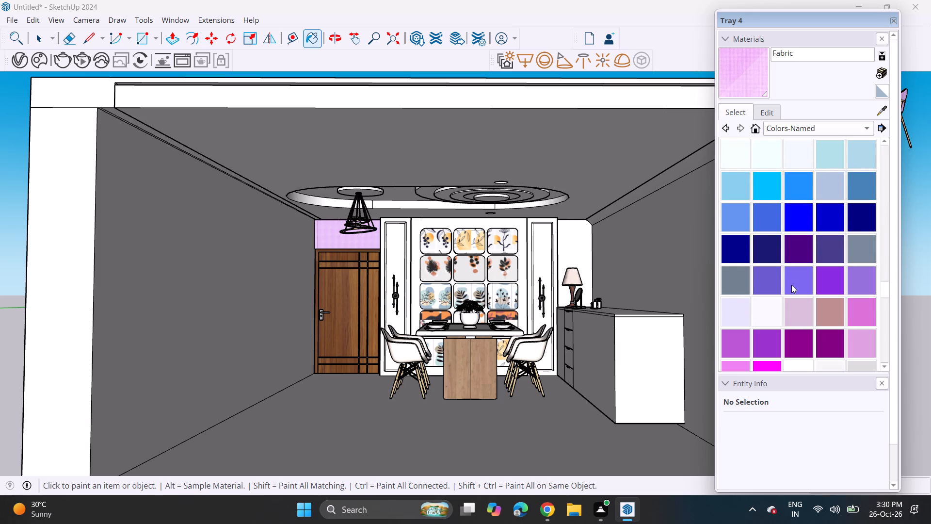
scroll(792, 285, down, 3)
scroll(795, 285, up, 2)
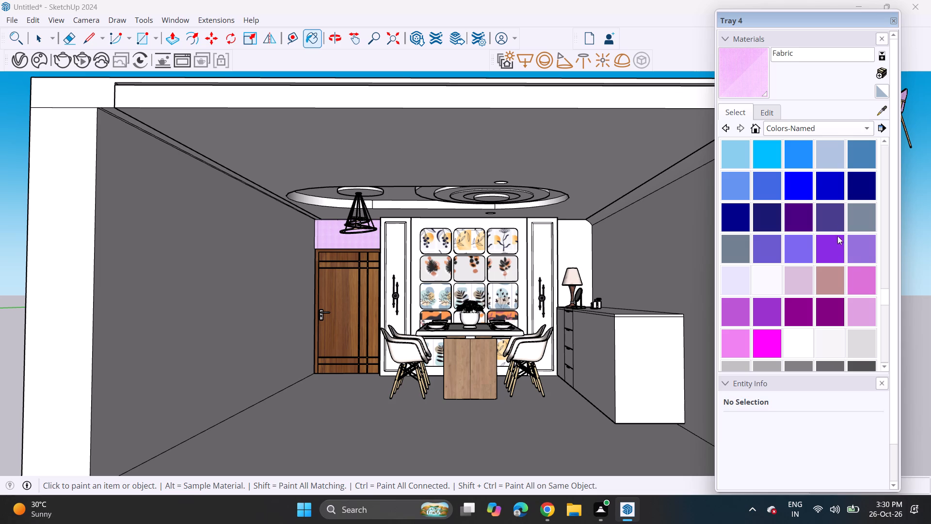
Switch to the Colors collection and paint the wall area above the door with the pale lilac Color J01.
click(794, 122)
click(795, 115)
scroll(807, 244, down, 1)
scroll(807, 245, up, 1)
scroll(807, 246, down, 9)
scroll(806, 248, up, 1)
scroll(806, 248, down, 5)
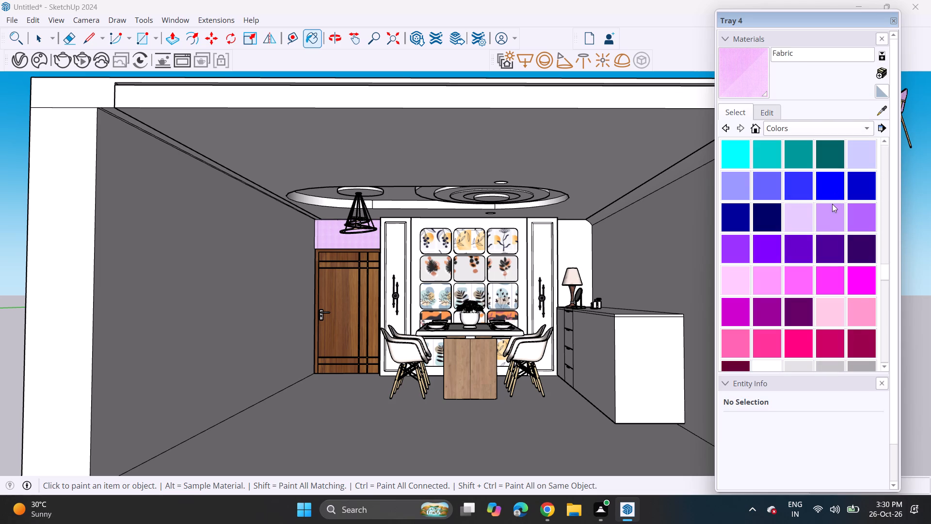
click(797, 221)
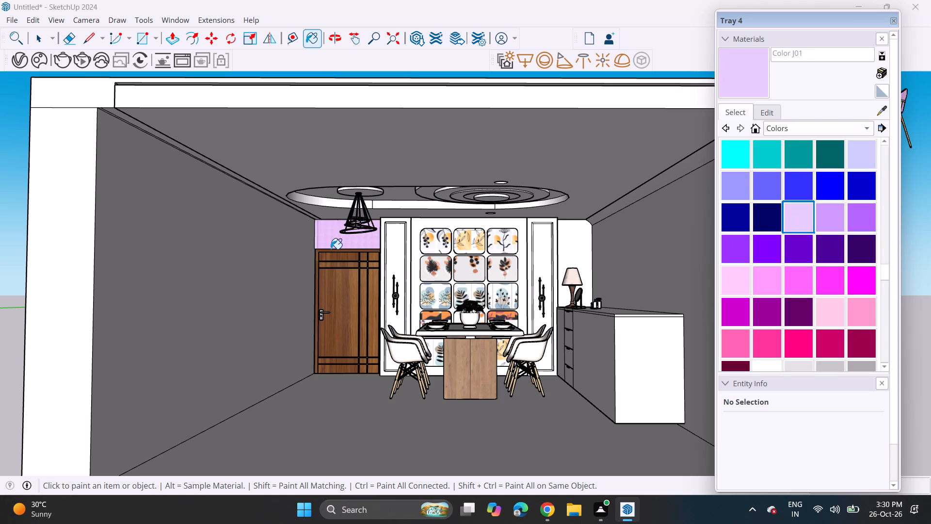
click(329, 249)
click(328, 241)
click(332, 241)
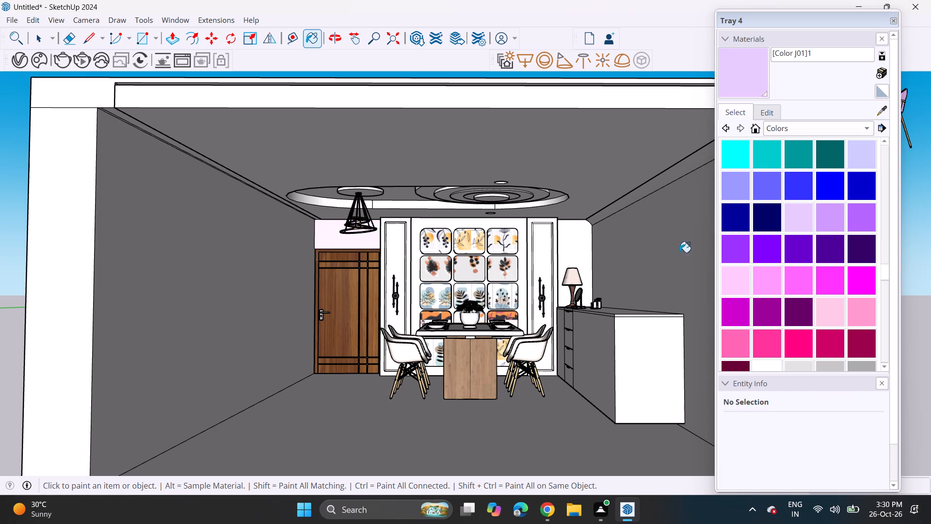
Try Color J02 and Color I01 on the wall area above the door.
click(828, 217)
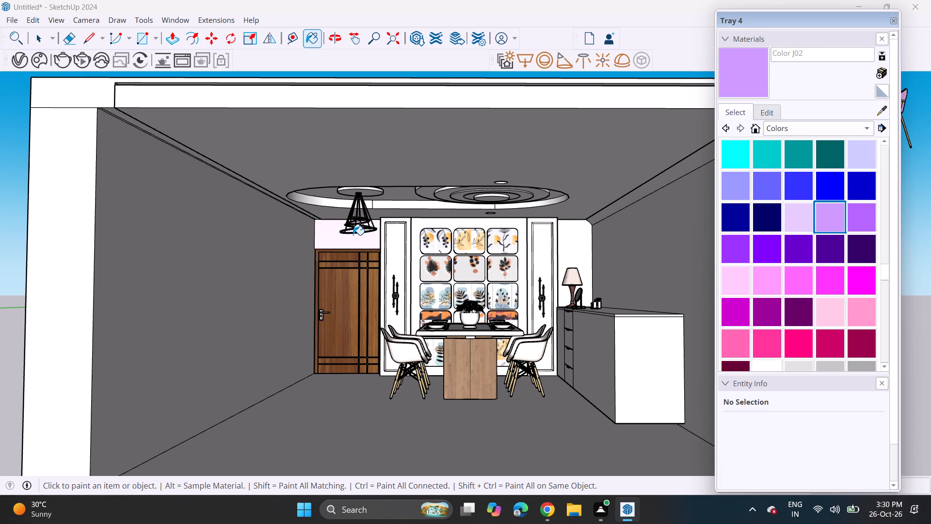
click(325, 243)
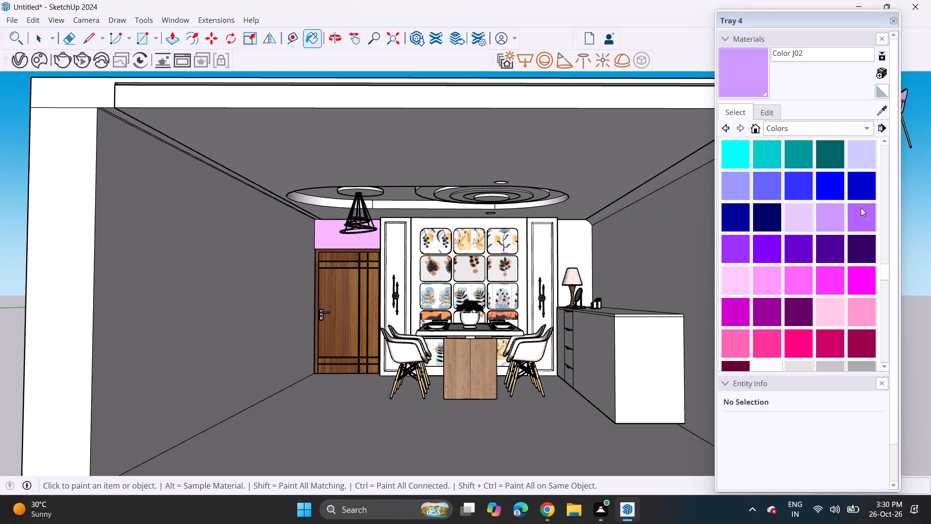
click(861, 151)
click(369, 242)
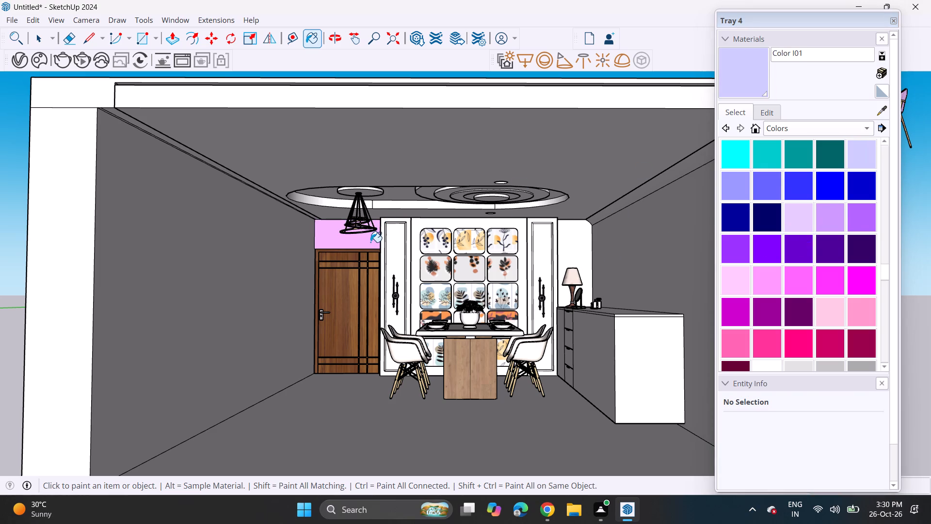
Paint the wall area above the door and the tall panel beside the door with the pale lilac Color J01.
scroll(487, 316, up, 3)
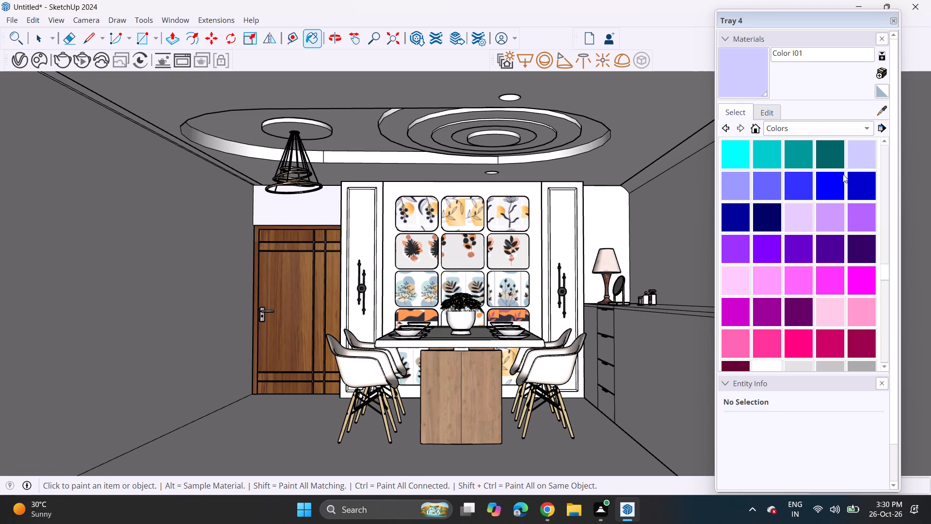
click(800, 220)
click(311, 214)
click(331, 223)
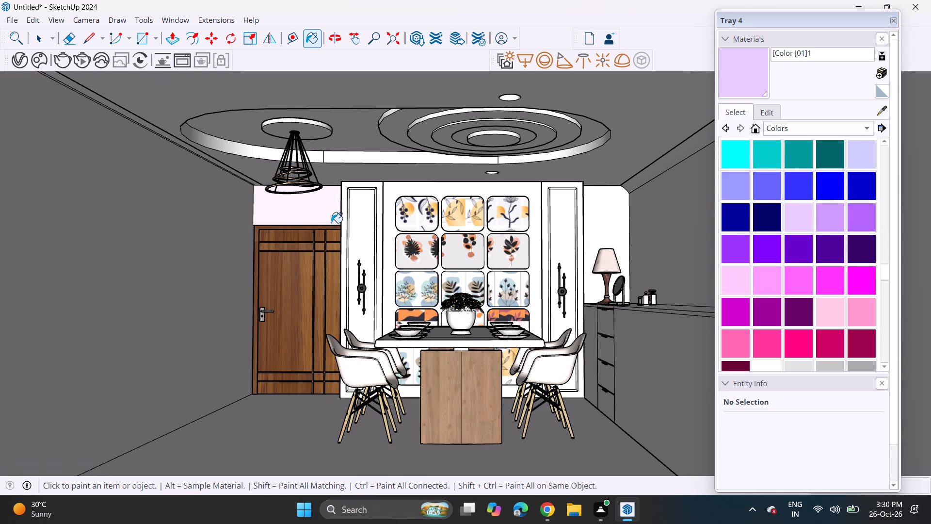
click(355, 208)
click(378, 208)
click(380, 200)
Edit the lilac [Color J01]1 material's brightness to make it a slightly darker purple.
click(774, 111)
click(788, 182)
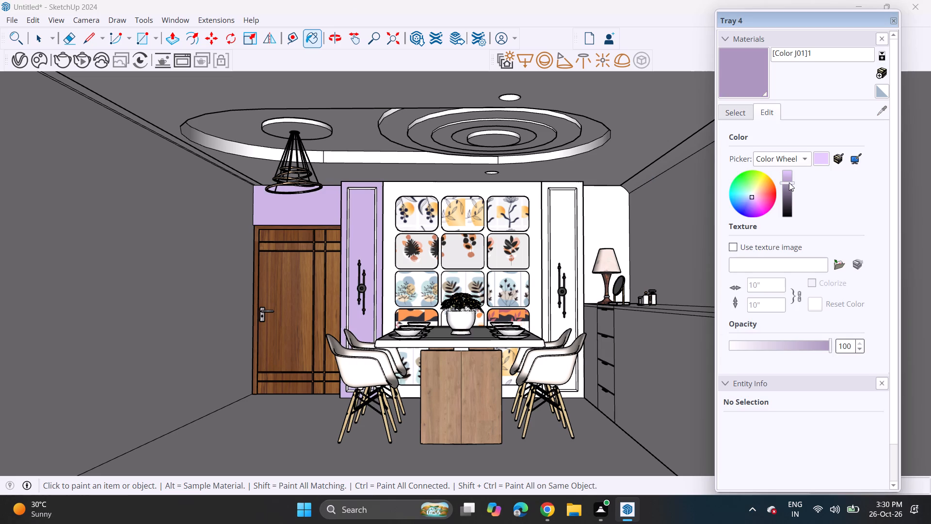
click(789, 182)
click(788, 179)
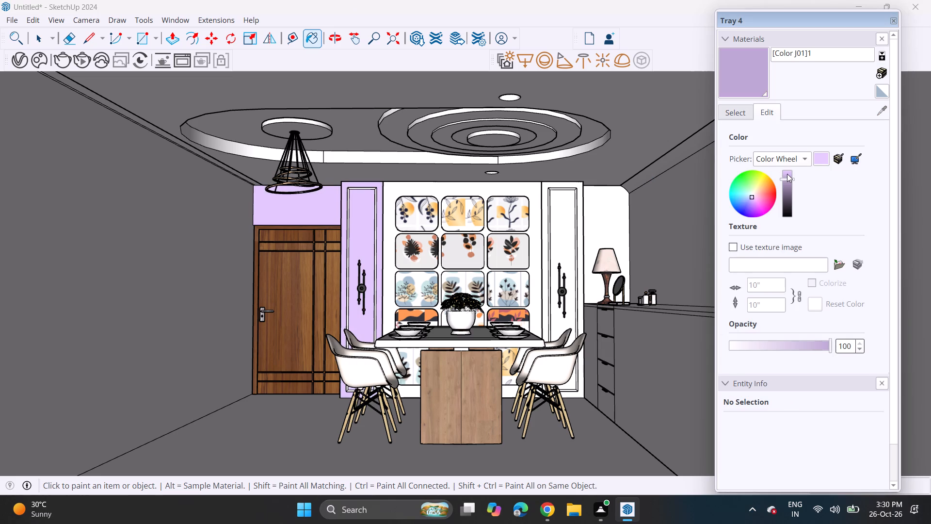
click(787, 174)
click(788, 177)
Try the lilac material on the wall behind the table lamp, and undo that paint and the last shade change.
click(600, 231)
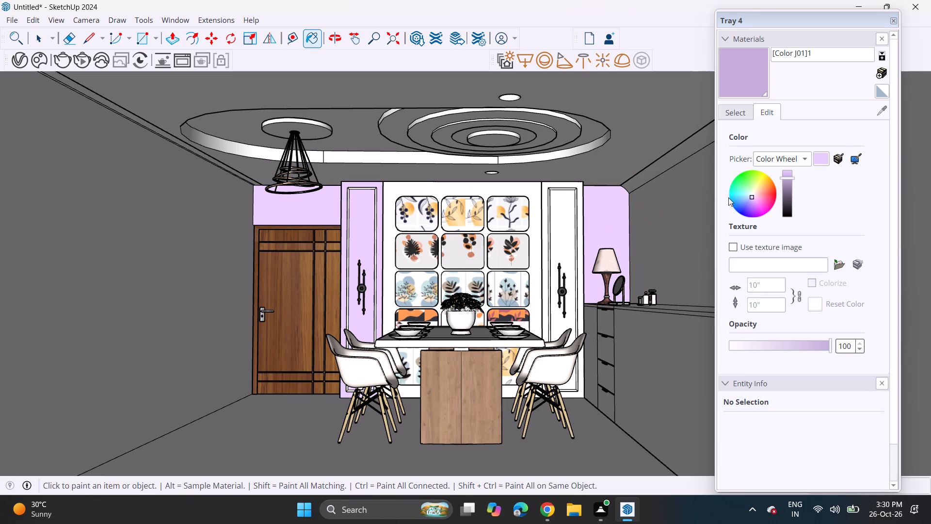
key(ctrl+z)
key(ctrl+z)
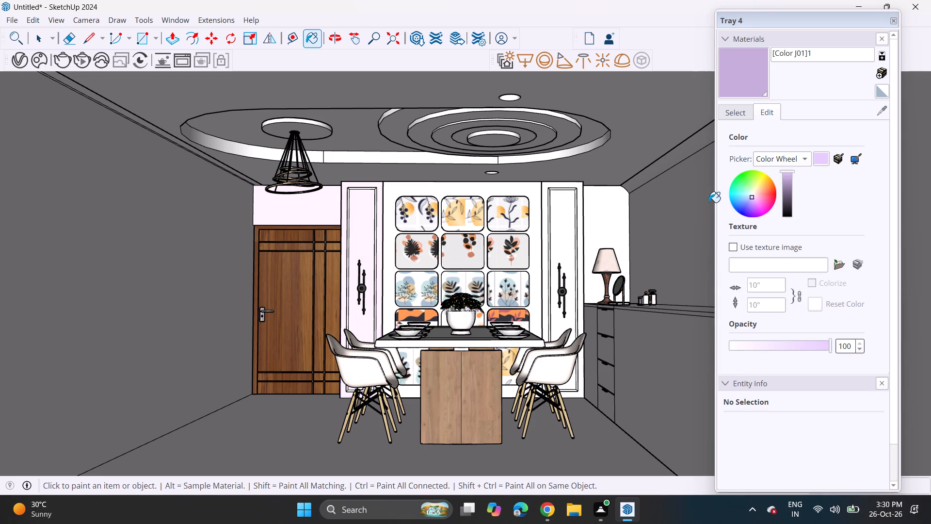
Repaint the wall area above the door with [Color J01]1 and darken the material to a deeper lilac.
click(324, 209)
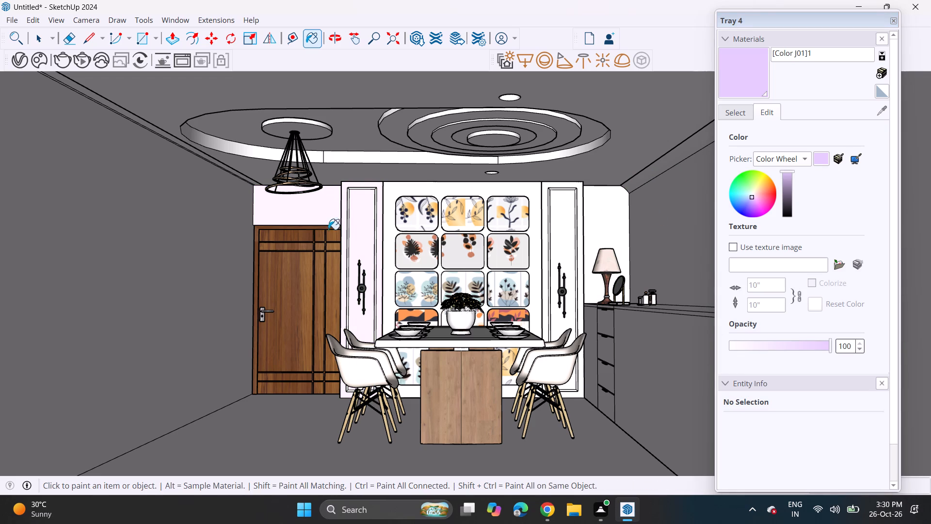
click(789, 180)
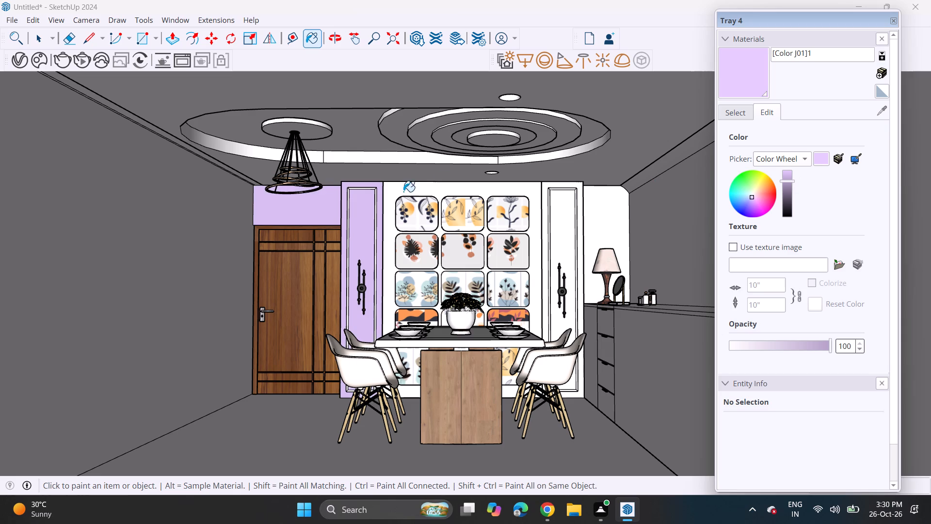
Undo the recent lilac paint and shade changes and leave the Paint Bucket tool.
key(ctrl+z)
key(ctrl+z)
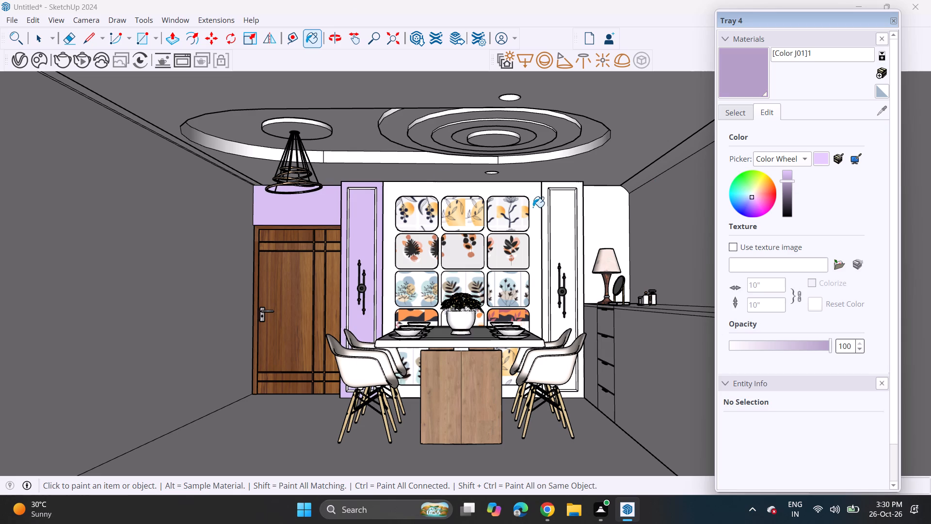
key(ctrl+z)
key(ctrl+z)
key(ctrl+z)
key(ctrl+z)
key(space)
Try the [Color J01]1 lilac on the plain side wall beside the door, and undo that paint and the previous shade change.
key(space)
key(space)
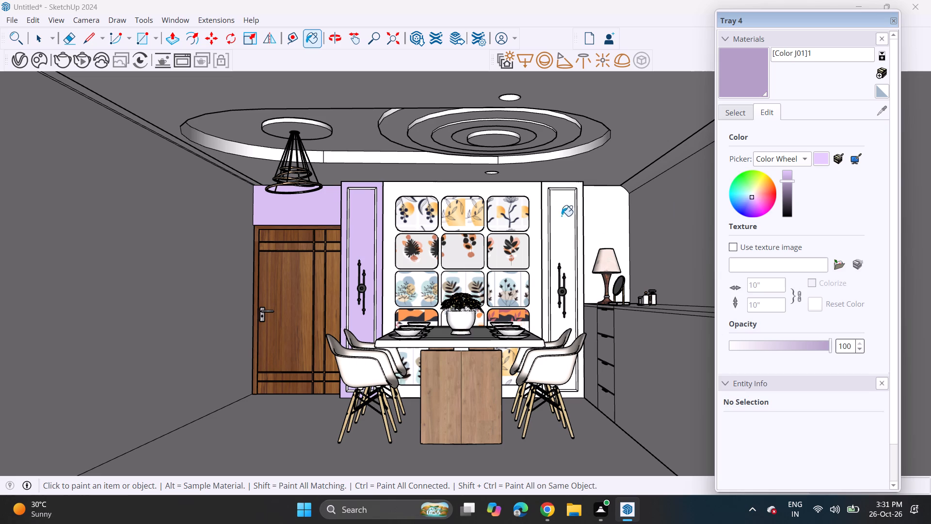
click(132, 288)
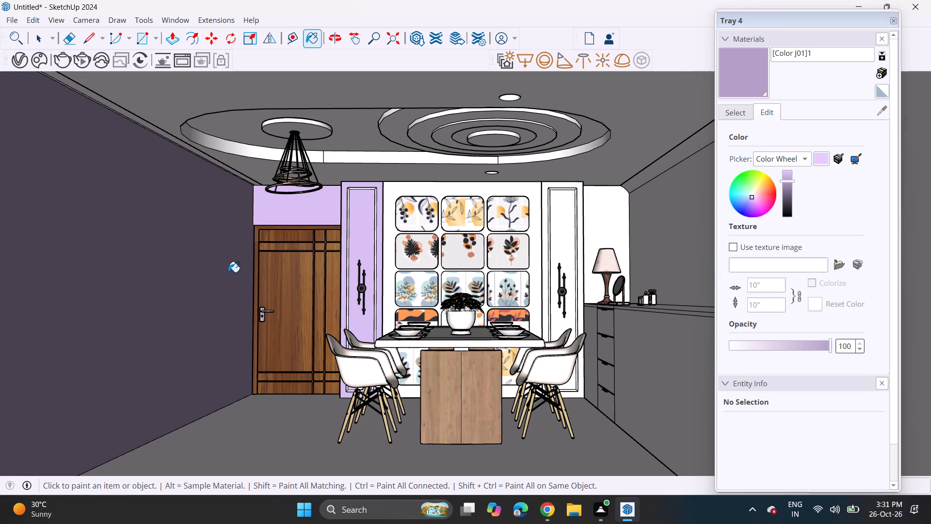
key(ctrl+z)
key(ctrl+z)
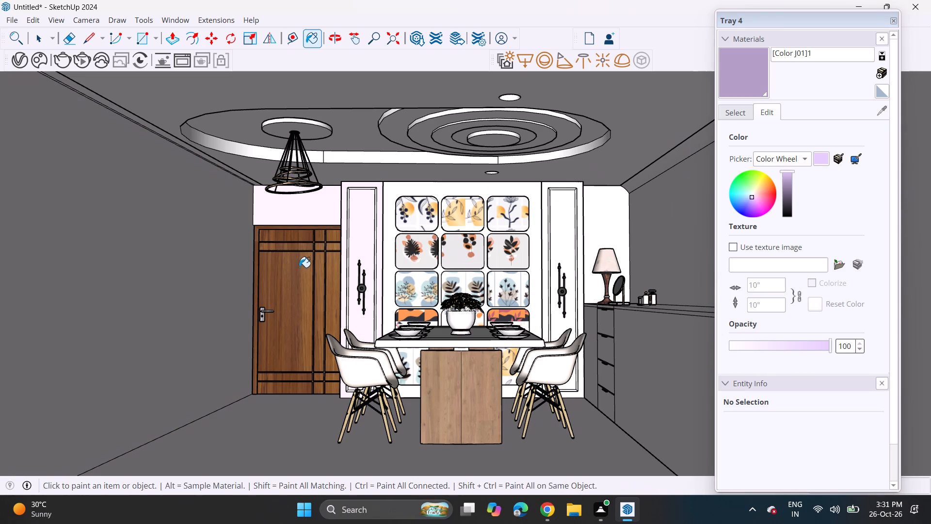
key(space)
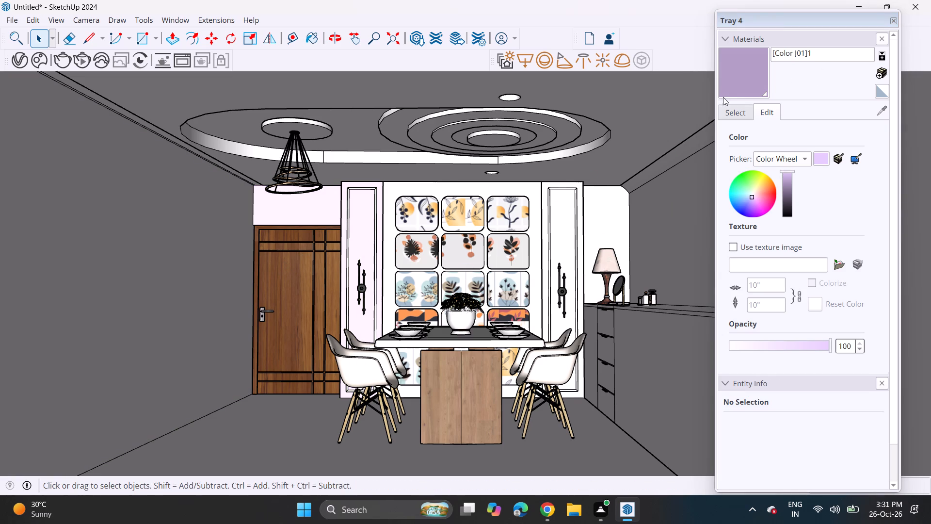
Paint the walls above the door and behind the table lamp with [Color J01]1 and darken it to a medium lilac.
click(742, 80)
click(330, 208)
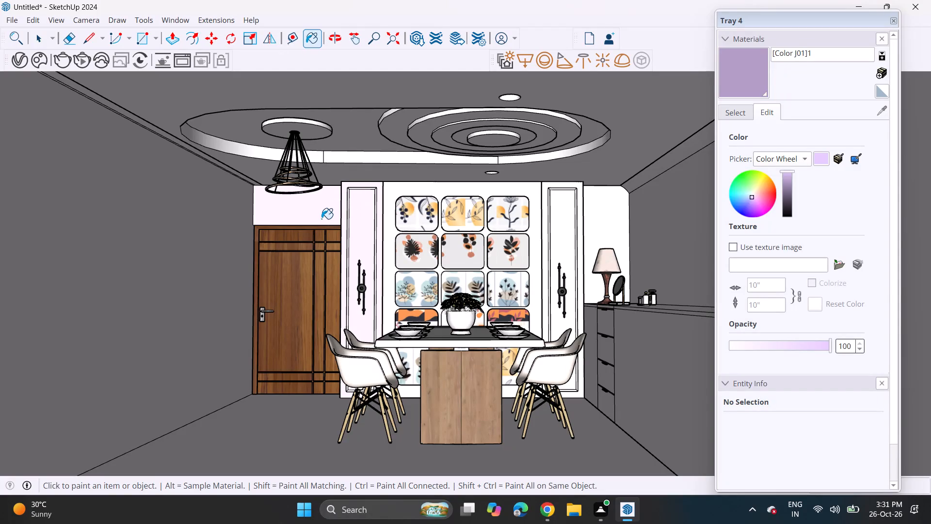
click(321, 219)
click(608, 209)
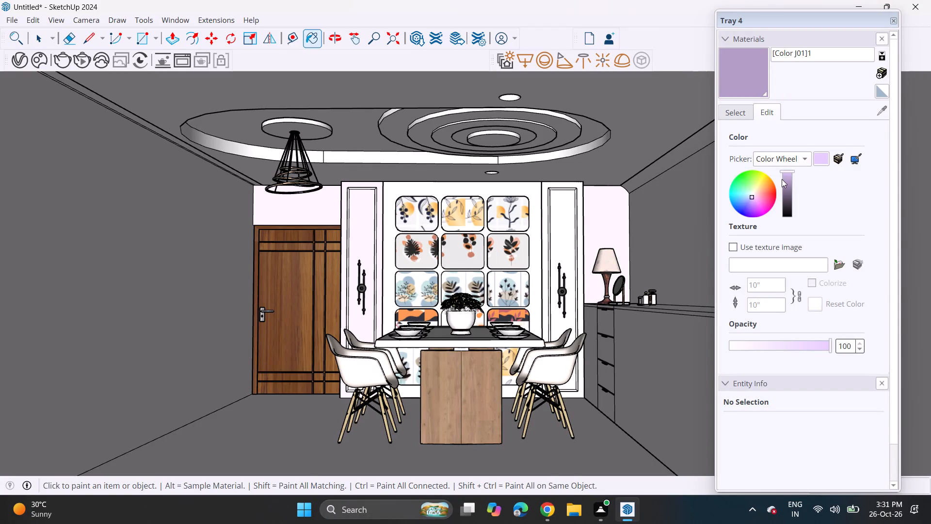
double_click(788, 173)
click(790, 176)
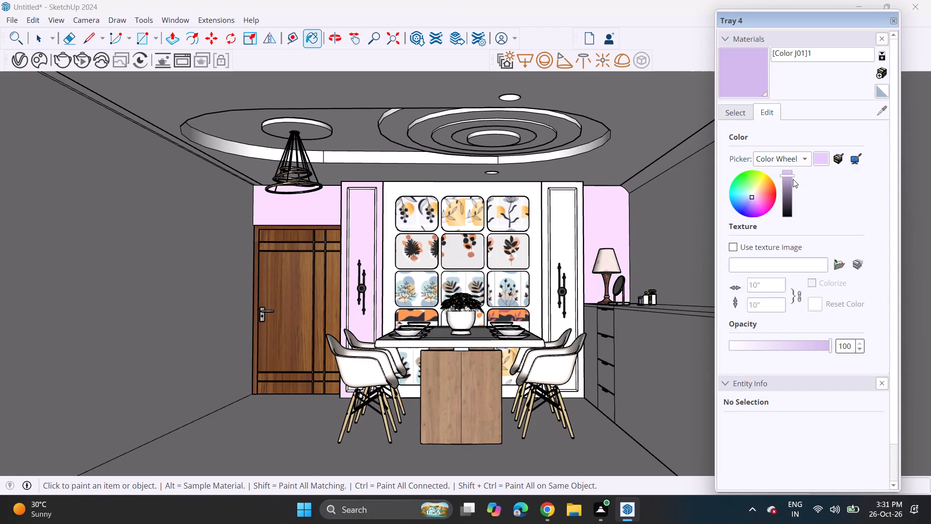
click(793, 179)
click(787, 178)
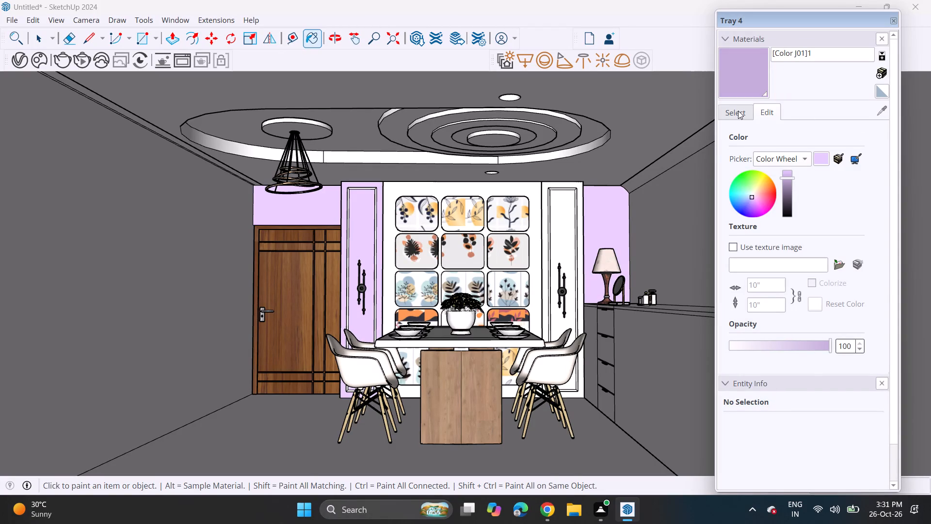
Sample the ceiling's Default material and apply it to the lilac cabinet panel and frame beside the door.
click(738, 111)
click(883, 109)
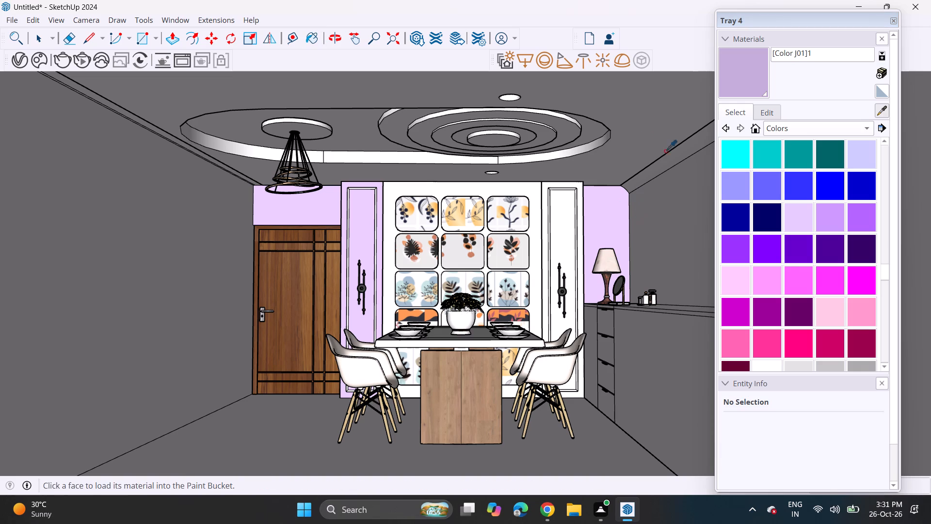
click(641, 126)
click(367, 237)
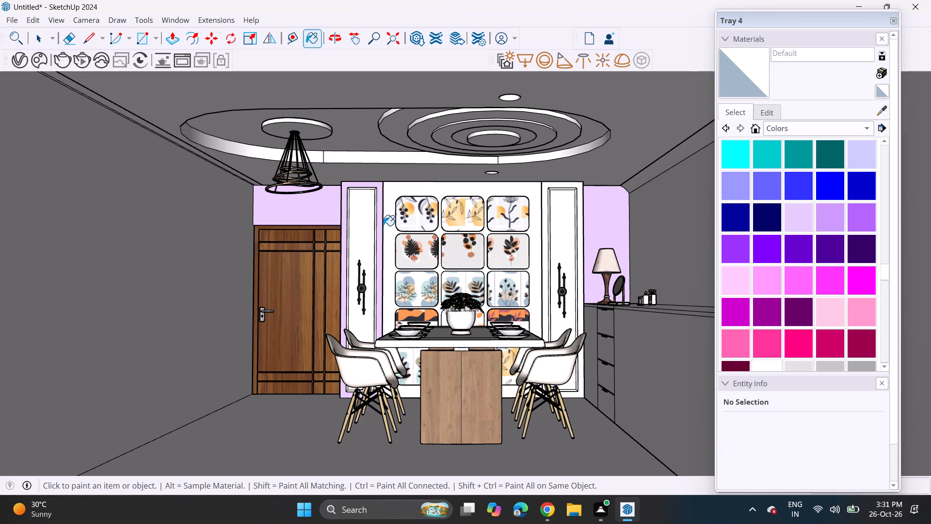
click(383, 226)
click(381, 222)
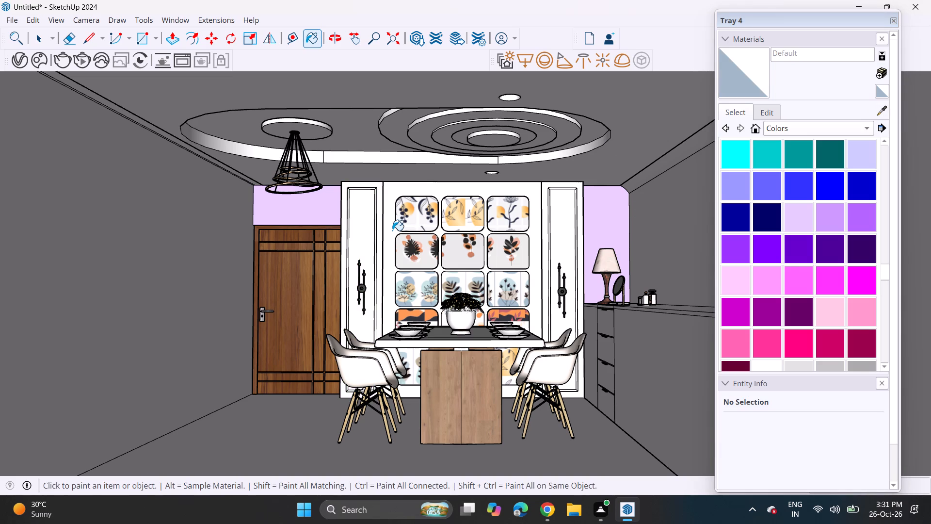
Paint the wall area above the door with Color J01 from the Colors collection.
scroll(734, 271, down, 3)
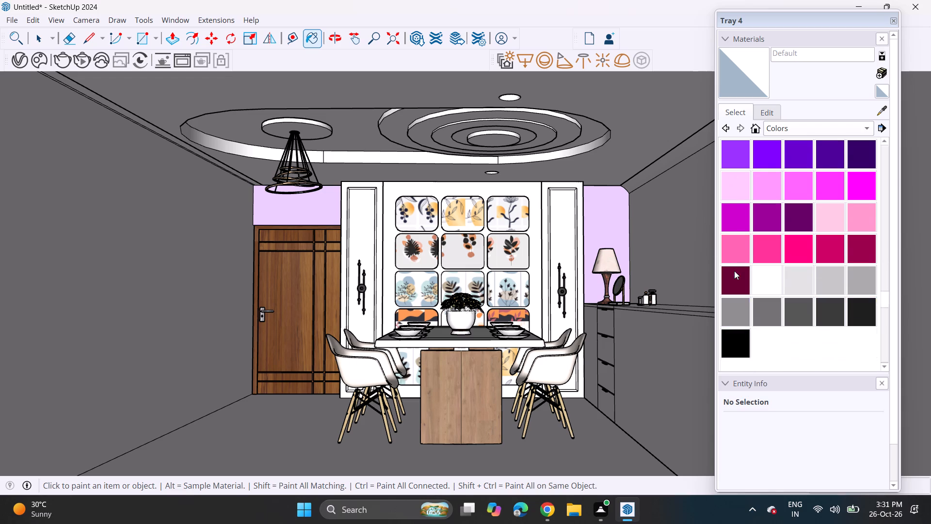
scroll(734, 271, down, 2)
scroll(755, 260, up, 5)
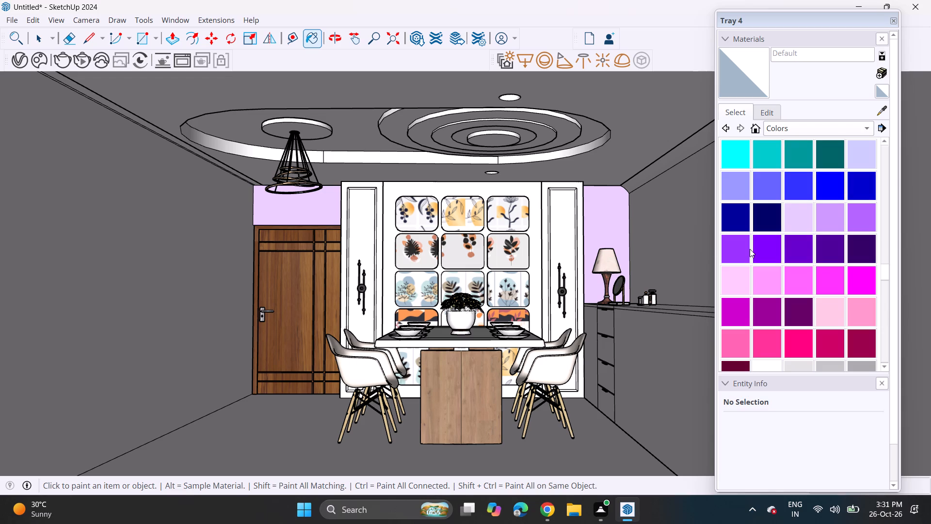
click(802, 214)
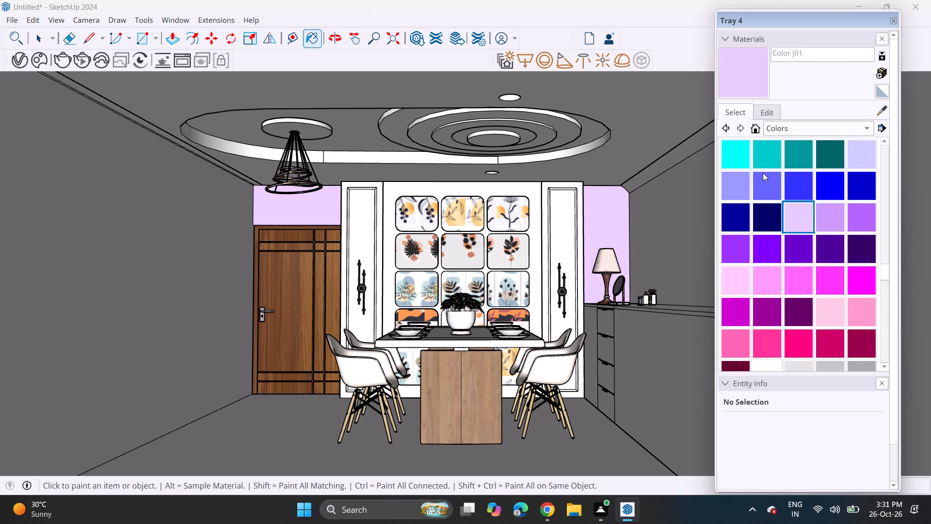
click(312, 212)
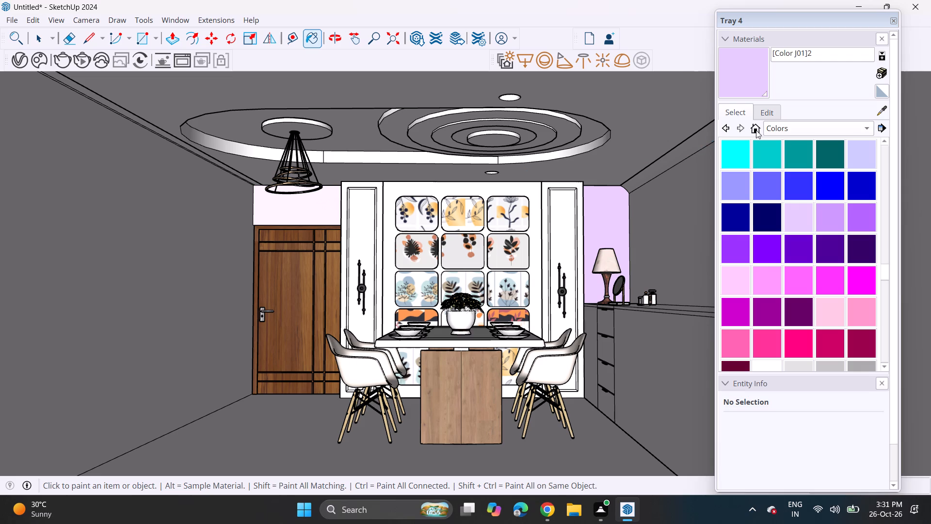
Lower the brightness of the new lilac material above the door to a dark, muted purple.
click(765, 115)
click(789, 176)
click(790, 179)
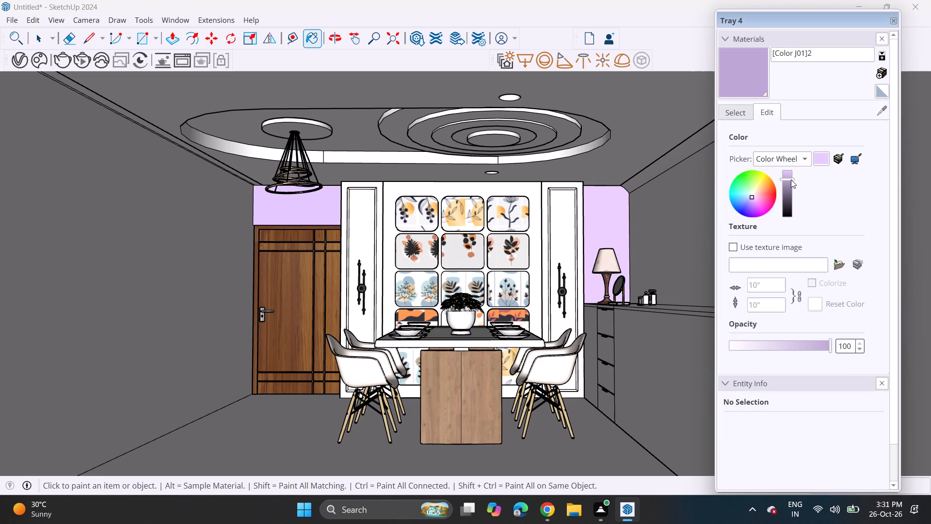
click(791, 180)
click(791, 183)
click(792, 188)
click(790, 196)
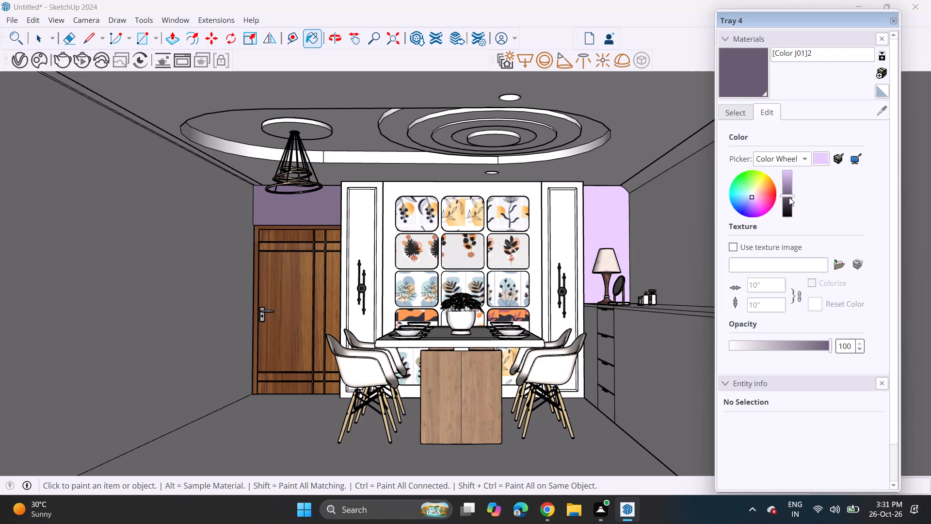
click(787, 193)
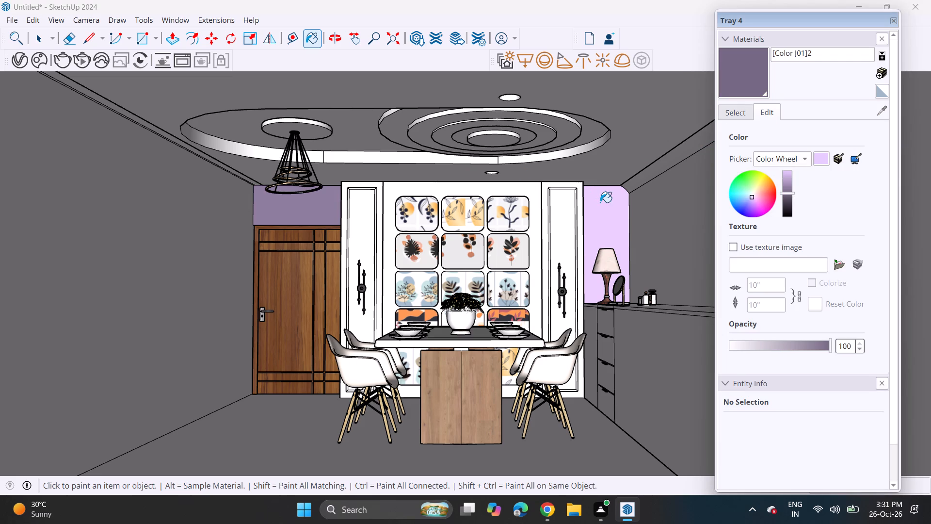
Paint the wall behind the table lamp and the adjoining side wall above the sideboard with the muted purple.
click(601, 209)
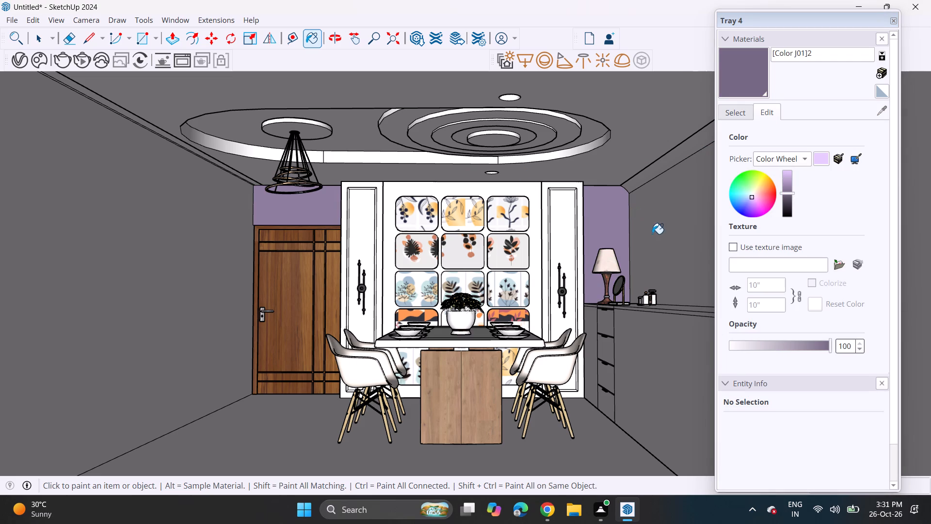
click(652, 234)
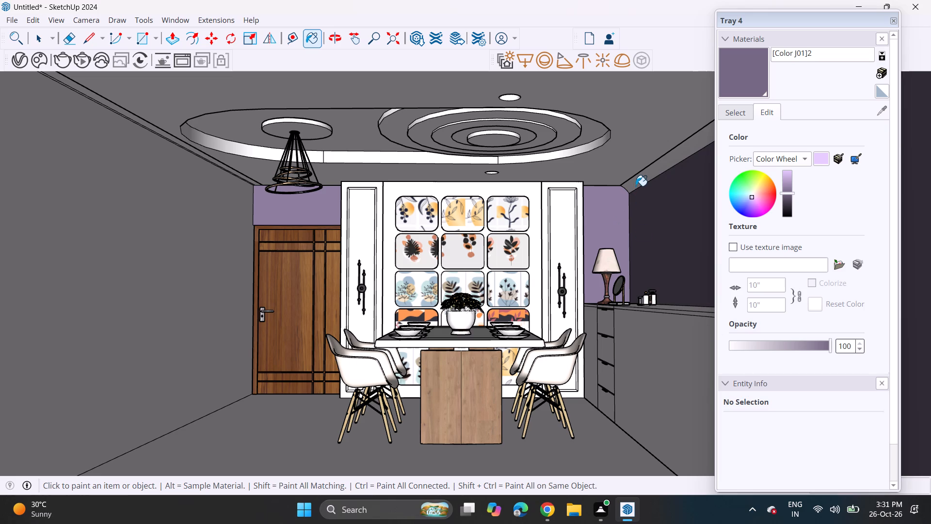
Paint the four sideboard drawer fronts and the narrow edge below the countertop with the muted purple.
click(608, 318)
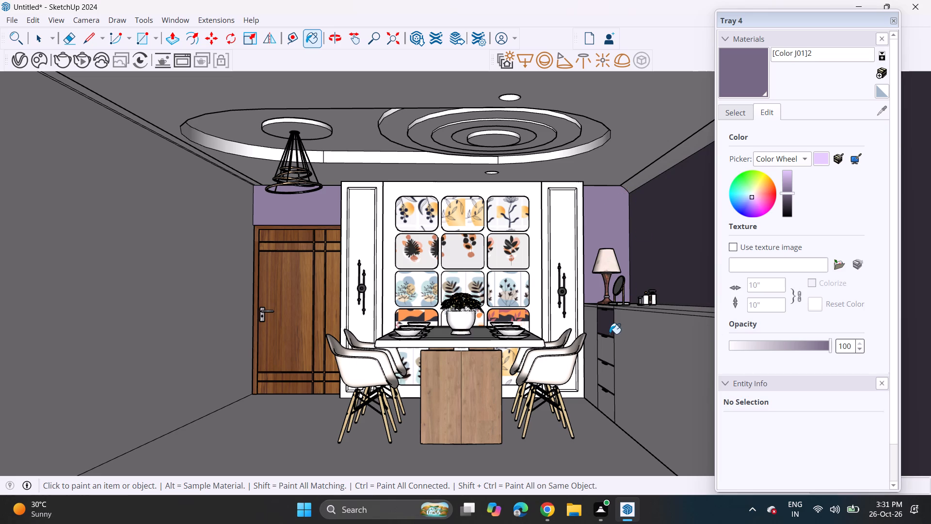
click(610, 346)
click(603, 376)
click(606, 402)
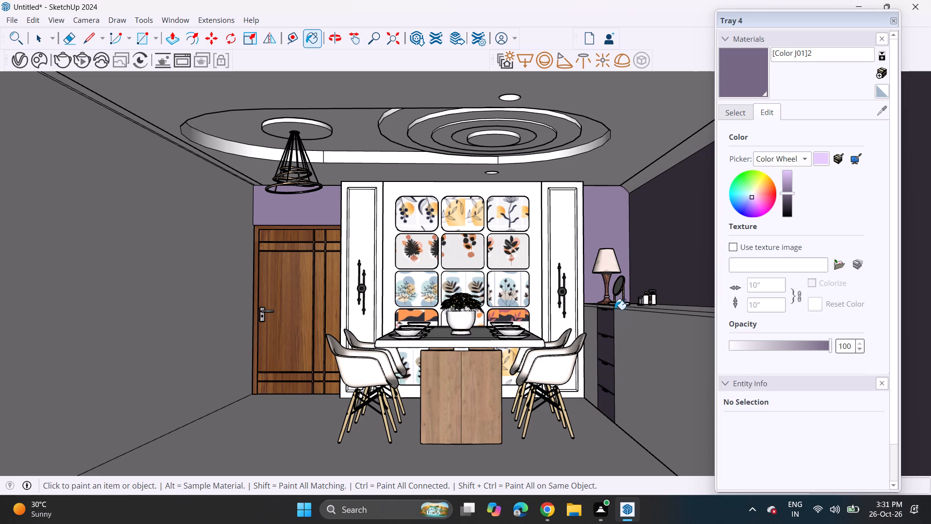
scroll(611, 304, up, 4)
click(611, 307)
Paint the ceiling surfaces and the faces of the circular ceiling rings with Color M01 light grey.
scroll(610, 308, down, 1)
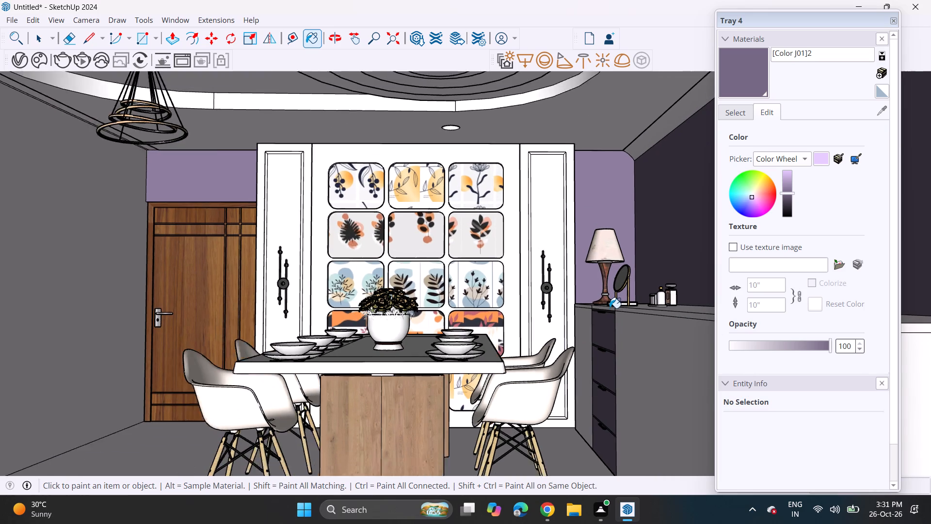
scroll(610, 308, down, 4)
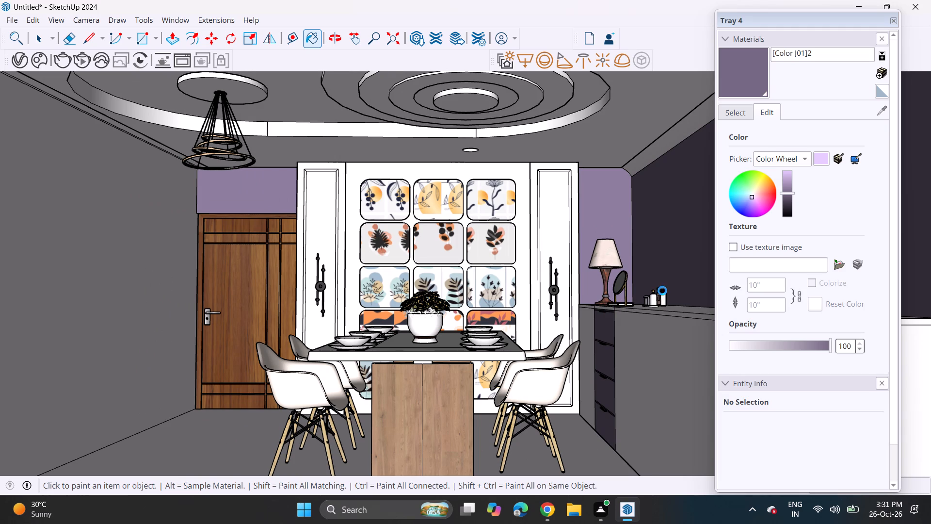
click(739, 115)
scroll(787, 335, down, 5)
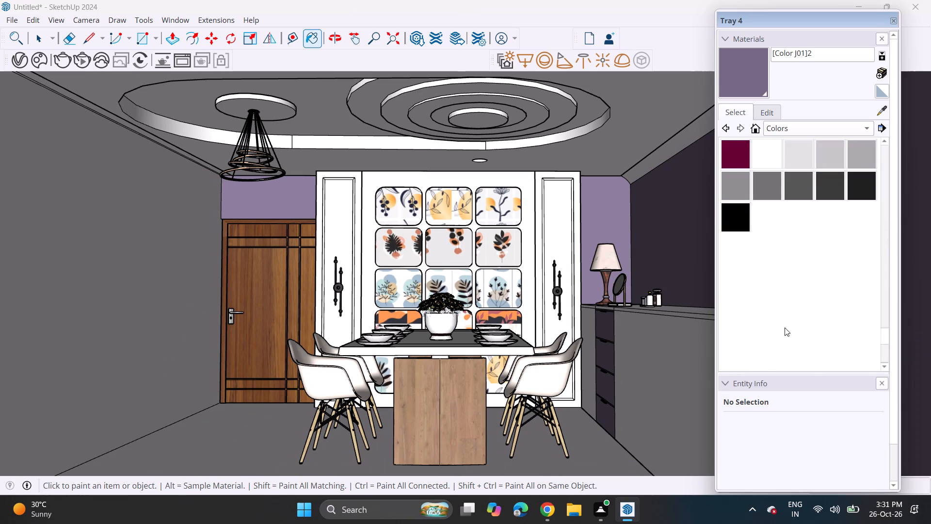
scroll(785, 327, down, 3)
scroll(795, 226, up, 3)
click(789, 218)
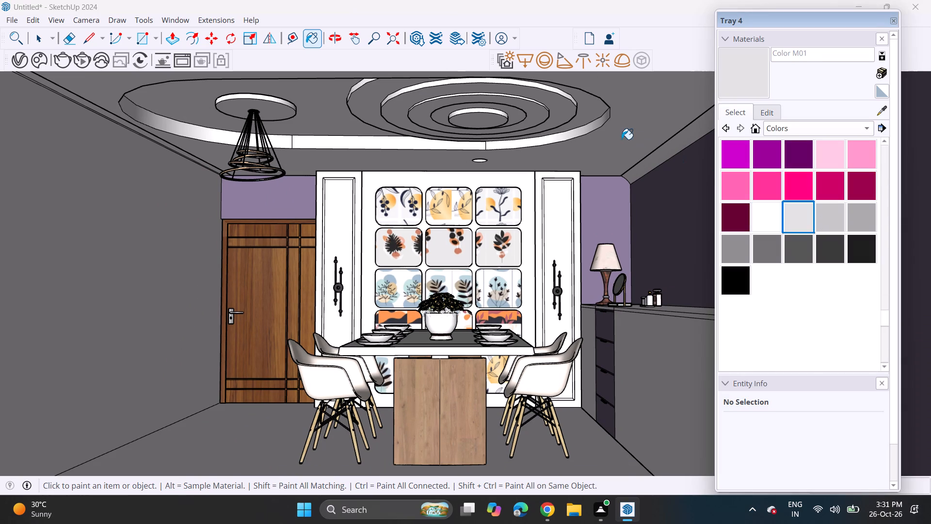
click(615, 136)
click(557, 138)
click(556, 124)
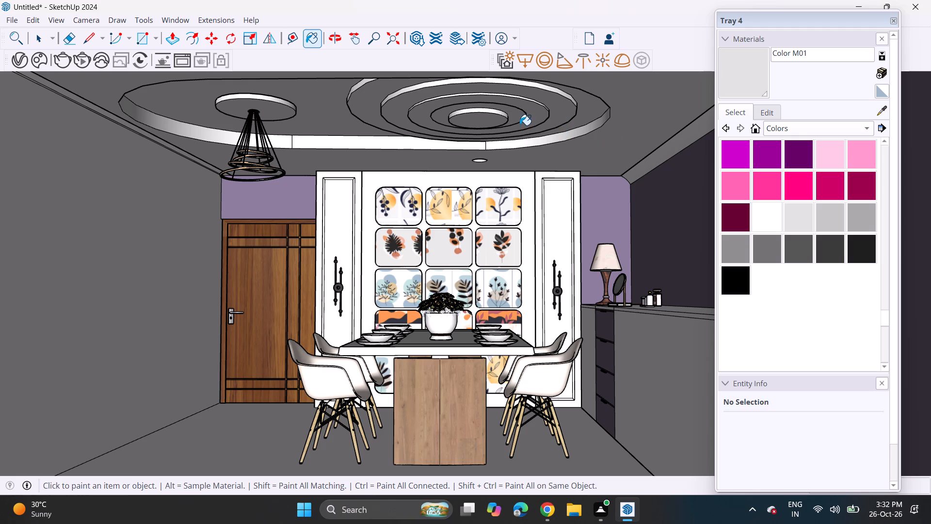
click(527, 117)
click(491, 117)
click(510, 114)
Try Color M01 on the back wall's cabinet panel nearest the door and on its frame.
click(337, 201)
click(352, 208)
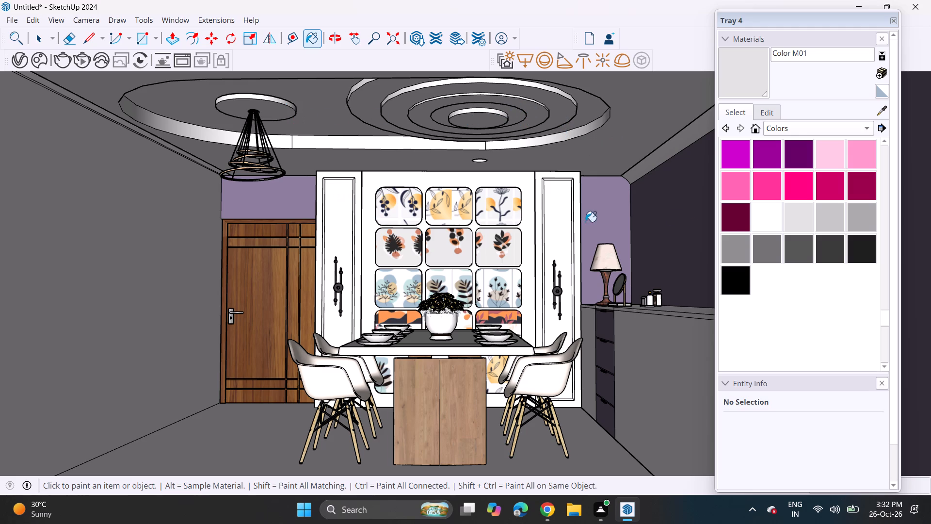
Paint both tall cabinet panels, their frames and the background around the artwork tiles with Color M02 grey.
click(822, 216)
click(341, 214)
click(357, 211)
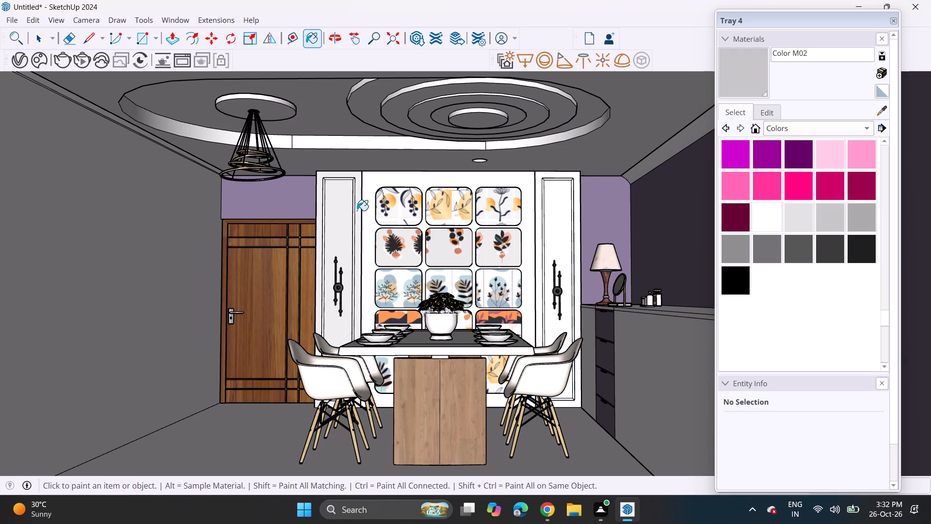
click(373, 200)
click(544, 195)
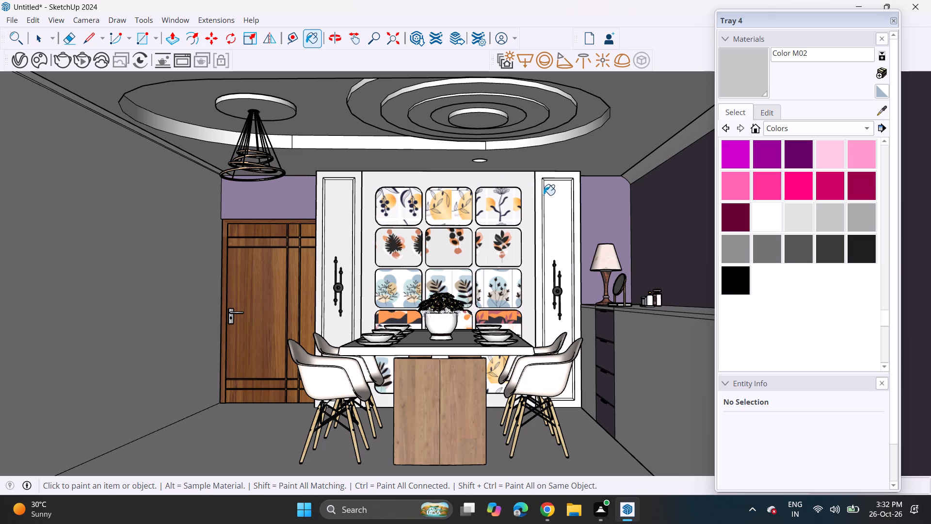
click(538, 200)
click(554, 200)
key(space)
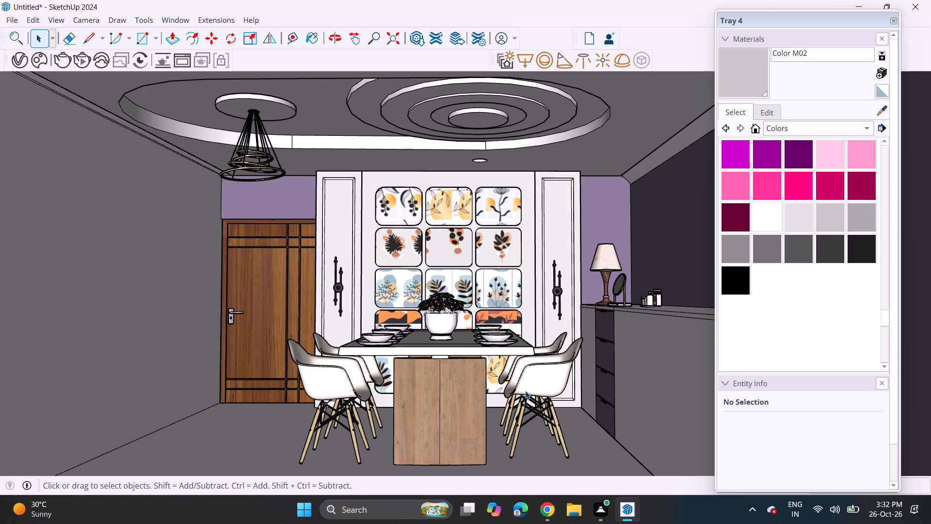
Open the door component for editing, sample the wall's muted purple and try painting the door with it.
click(431, 397)
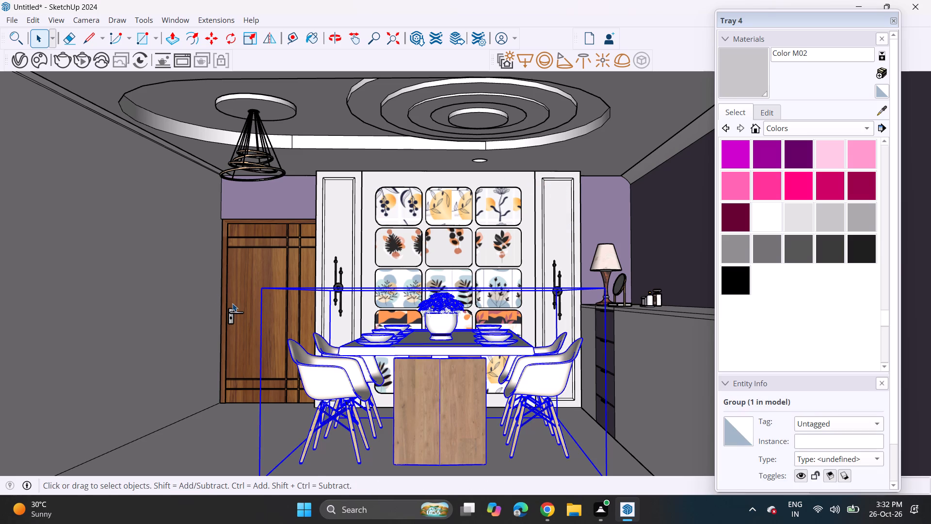
click(233, 301)
right_click(232, 301)
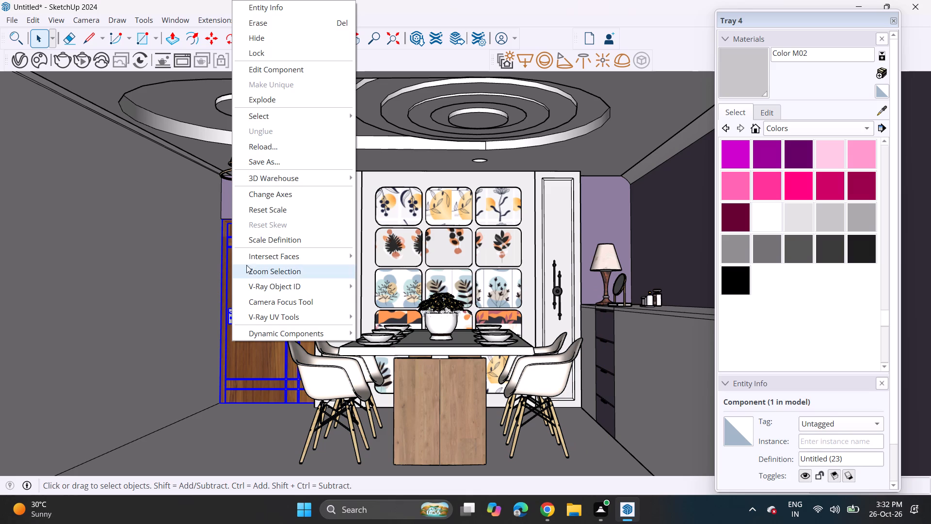
click(315, 75)
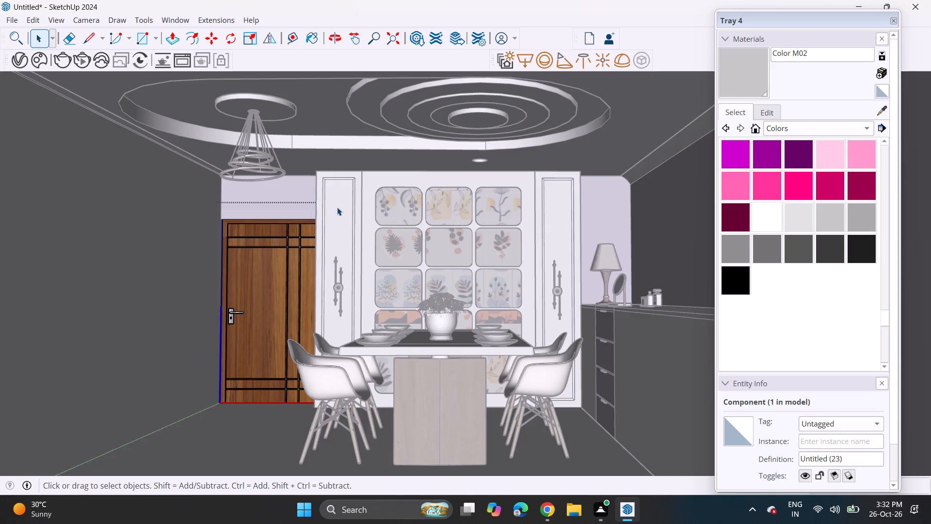
click(884, 109)
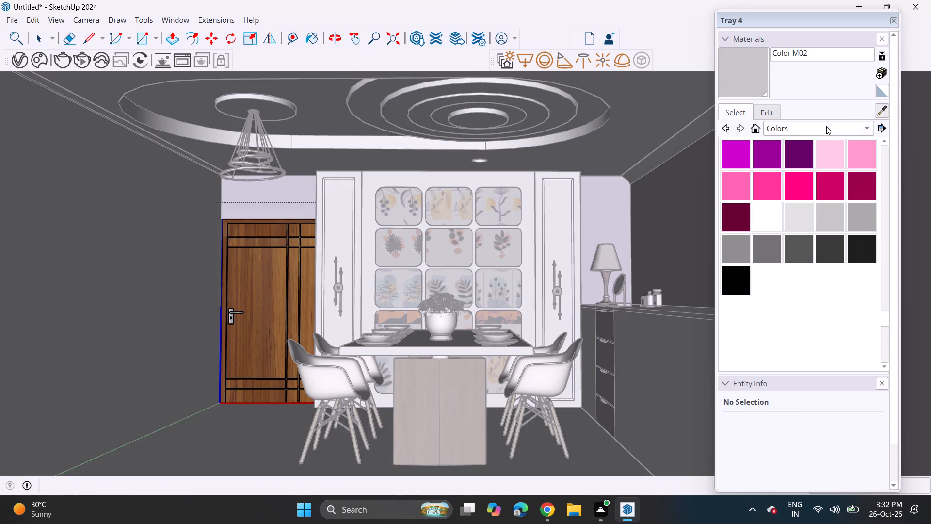
click(601, 207)
click(262, 260)
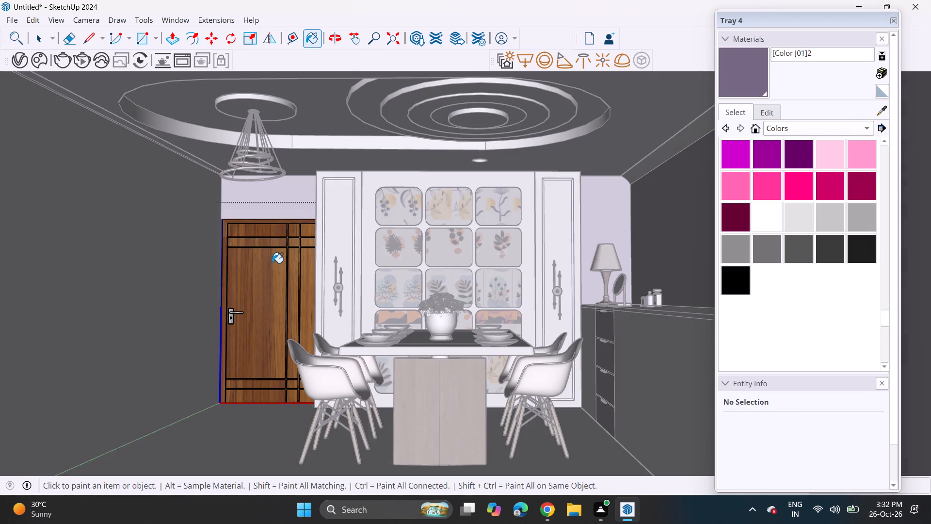
Open the door's nested group and try painting the door leaf with the muted purple [Color J01]2.
scroll(272, 264, up, 4)
key(v)
key(space)
click(270, 269)
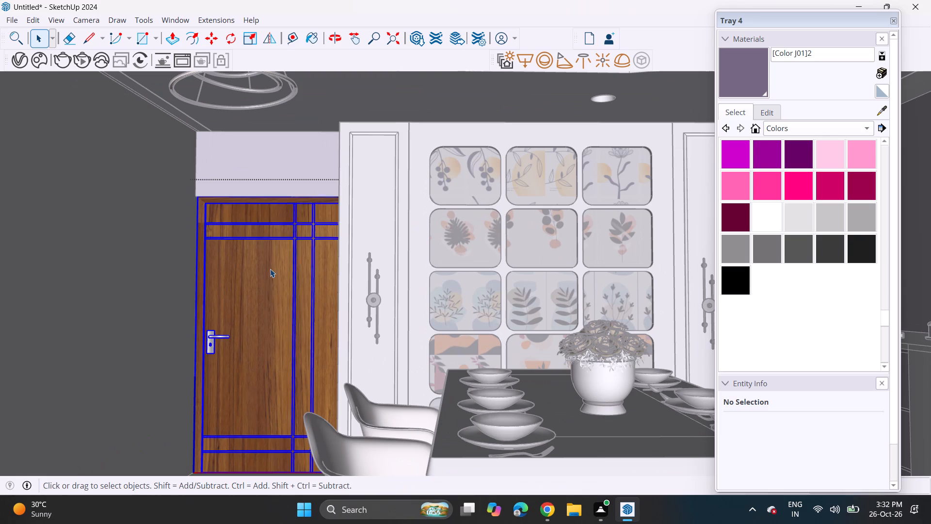
right_click(270, 269)
click(309, 73)
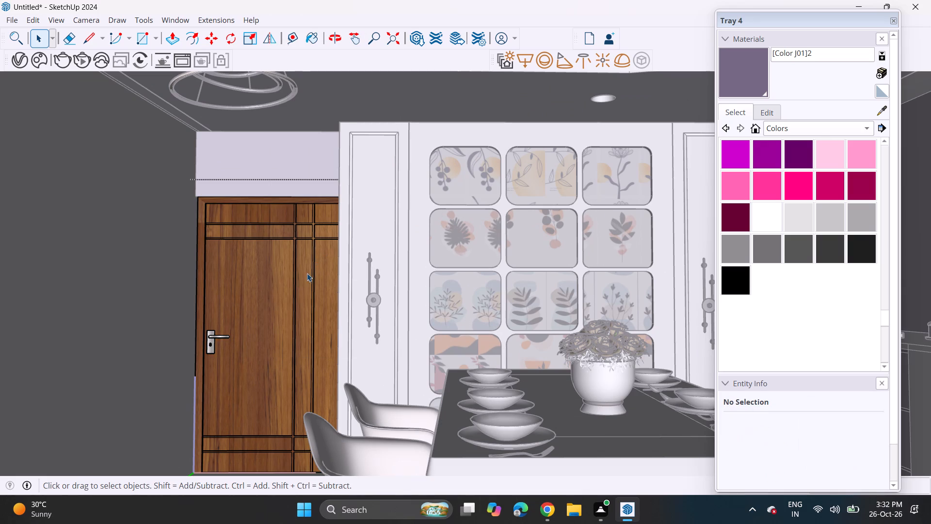
click(760, 72)
click(318, 271)
click(294, 274)
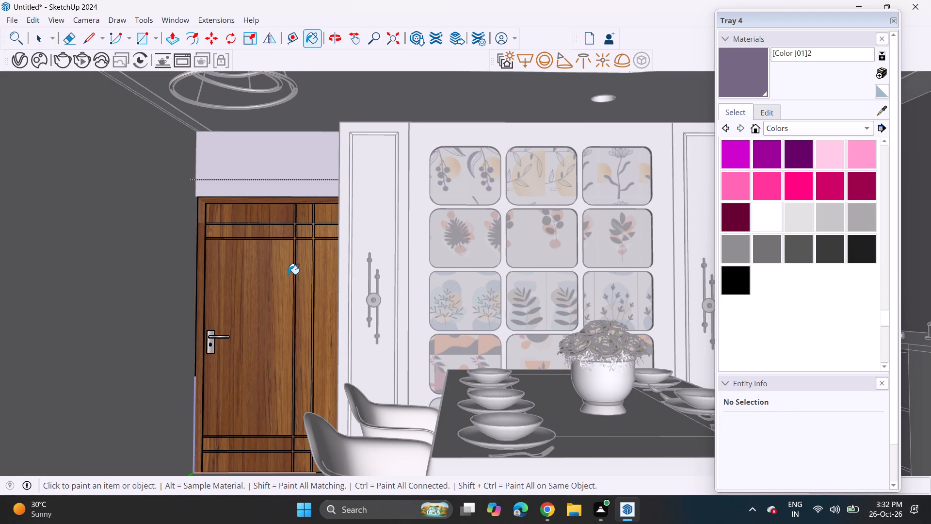
Convert the door leaf group, including its handle, into a component.
scroll(253, 285, up, 4)
key(space)
click(247, 285)
right_click(247, 285)
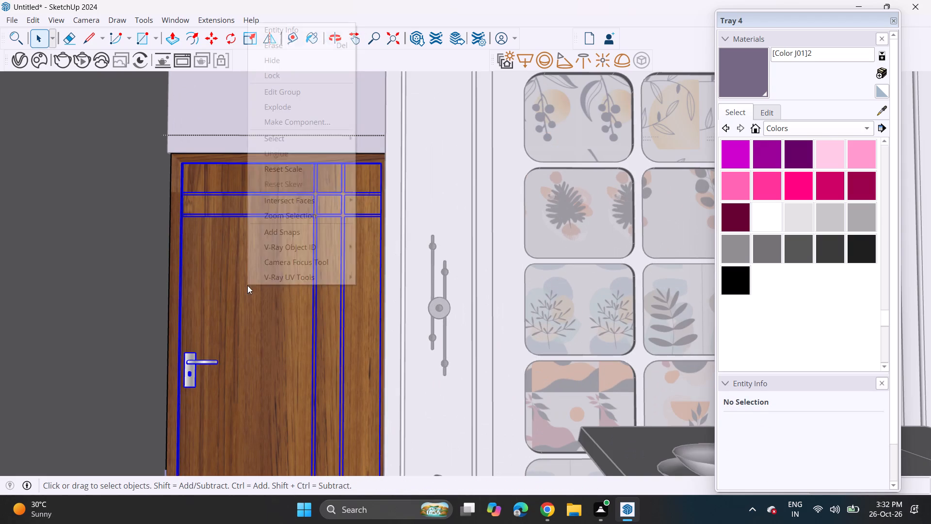
click(291, 121)
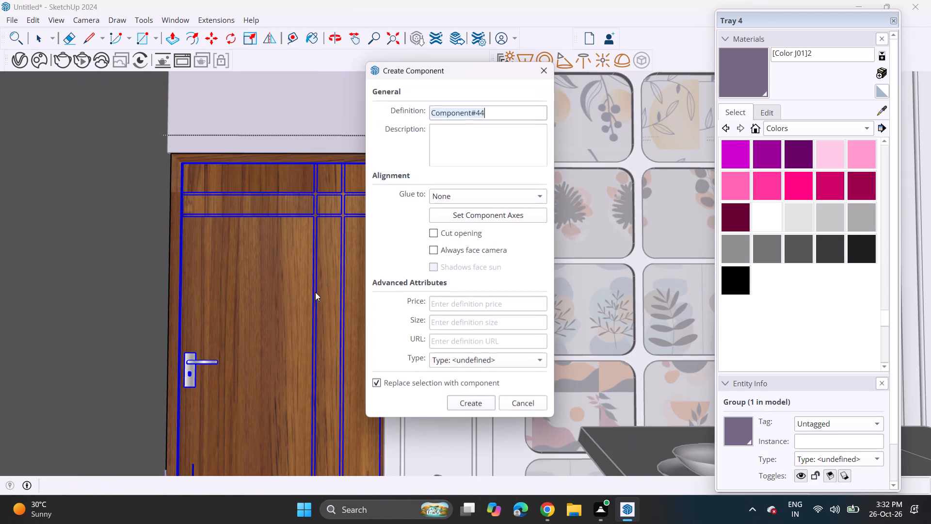
click(456, 401)
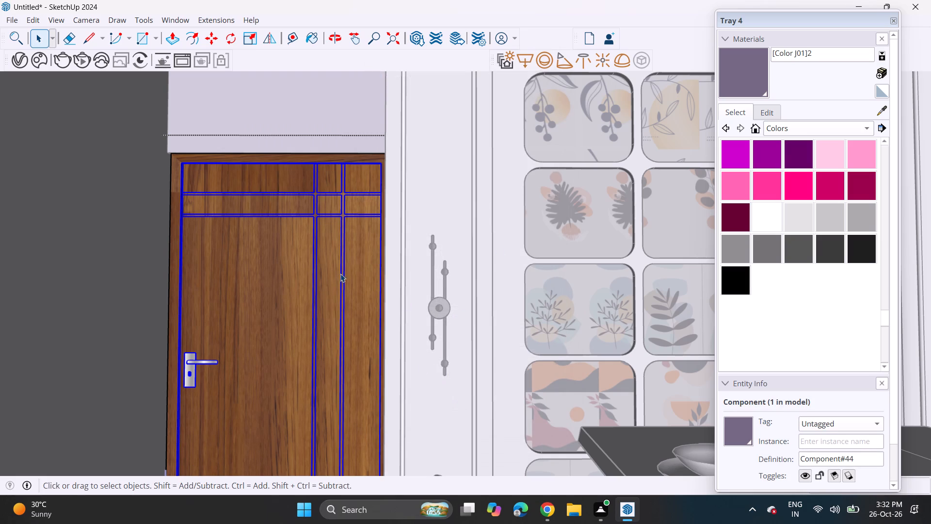
Open the new door leaf component and try painting its wood panels with the muted purple.
right_click(271, 277)
click(335, 63)
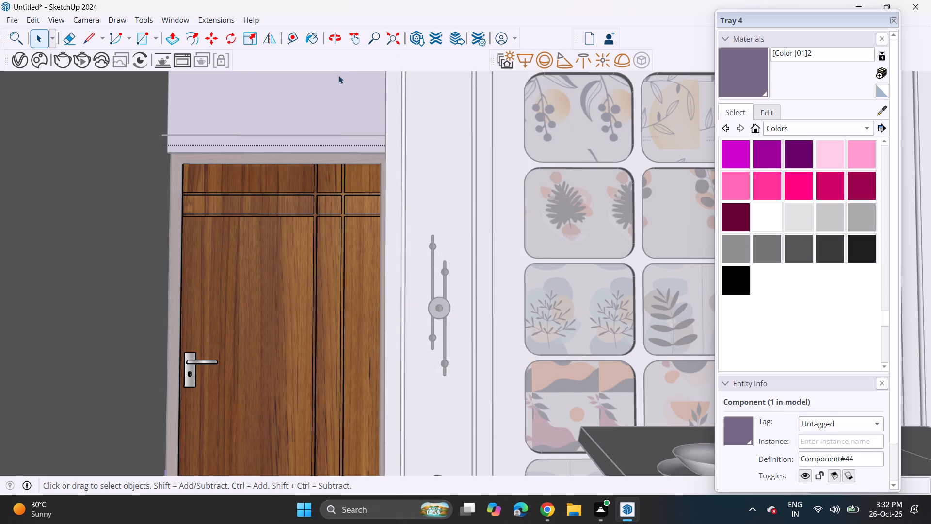
click(753, 80)
click(230, 311)
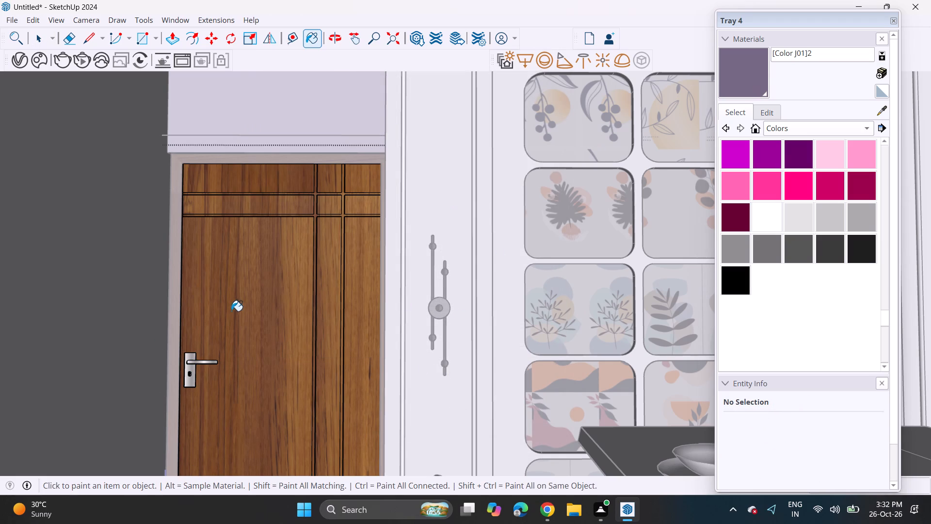
click(305, 287)
click(173, 283)
Convert the nested group of wood panels inside the door leaf into a component.
key(space)
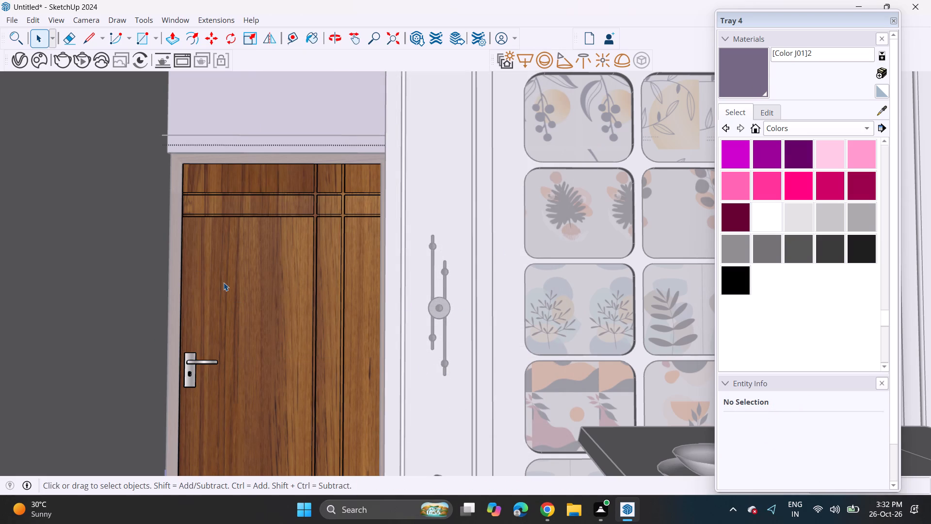
click(224, 282)
click(224, 282)
right_click(224, 282)
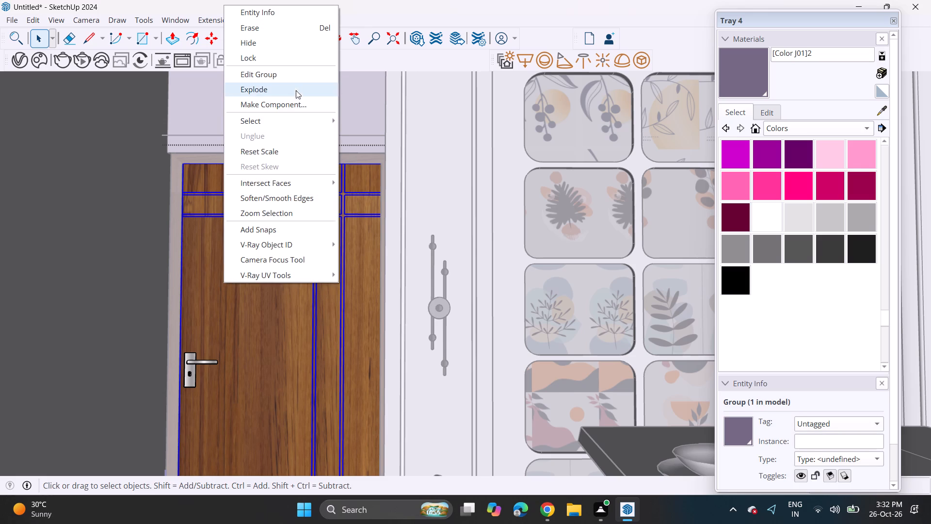
click(291, 109)
click(465, 400)
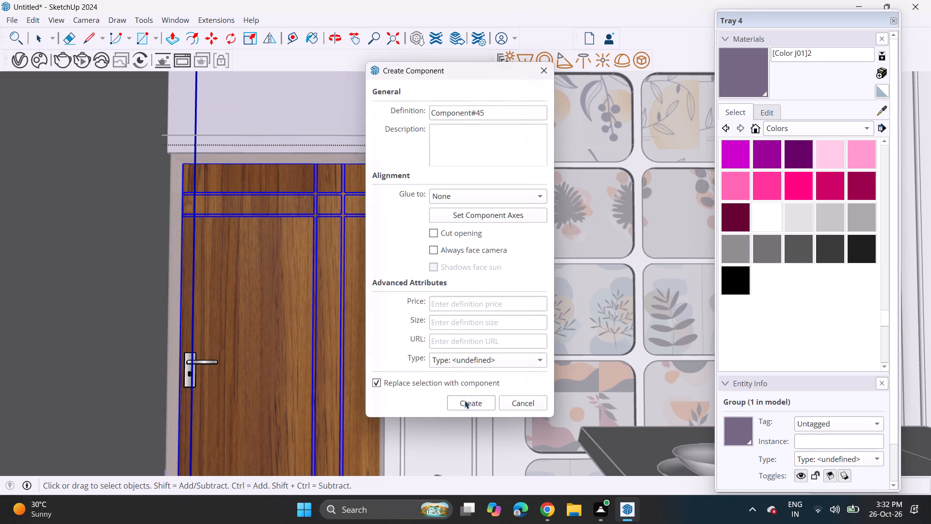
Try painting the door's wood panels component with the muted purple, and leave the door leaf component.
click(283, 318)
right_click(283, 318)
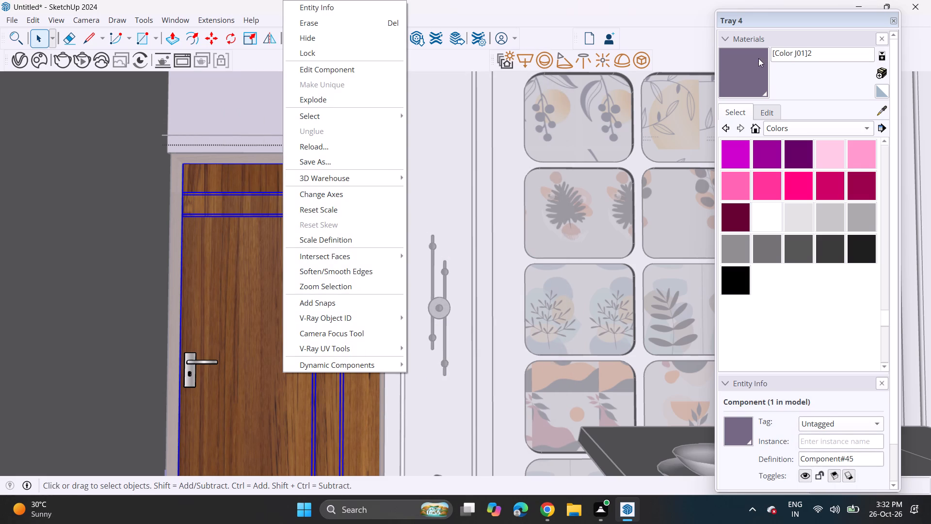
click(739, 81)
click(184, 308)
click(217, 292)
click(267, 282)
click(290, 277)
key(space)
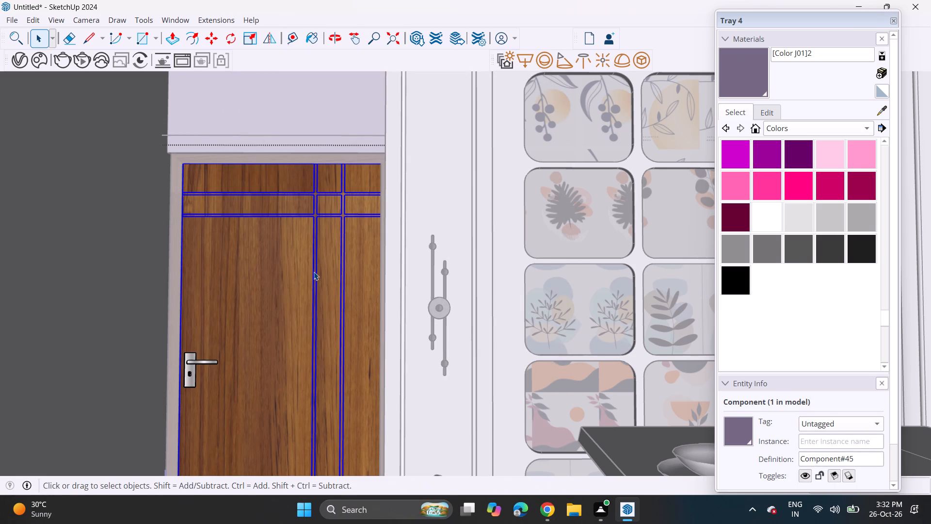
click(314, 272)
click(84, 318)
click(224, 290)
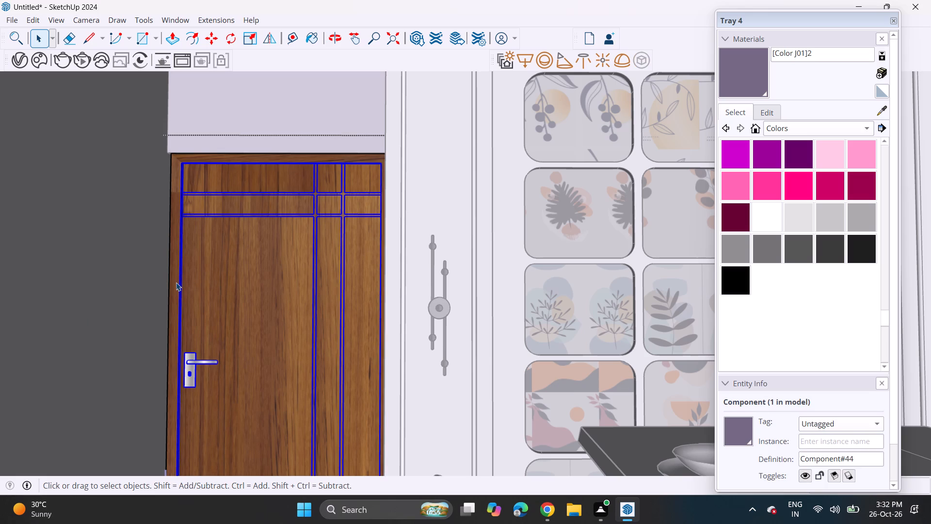
Convert the door frame group into a component.
click(176, 282)
right_click(176, 282)
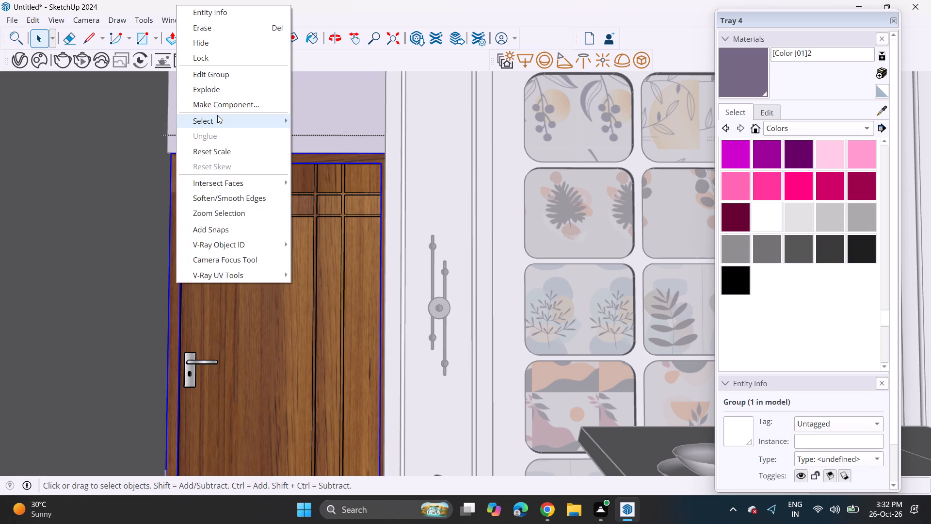
click(219, 107)
click(477, 401)
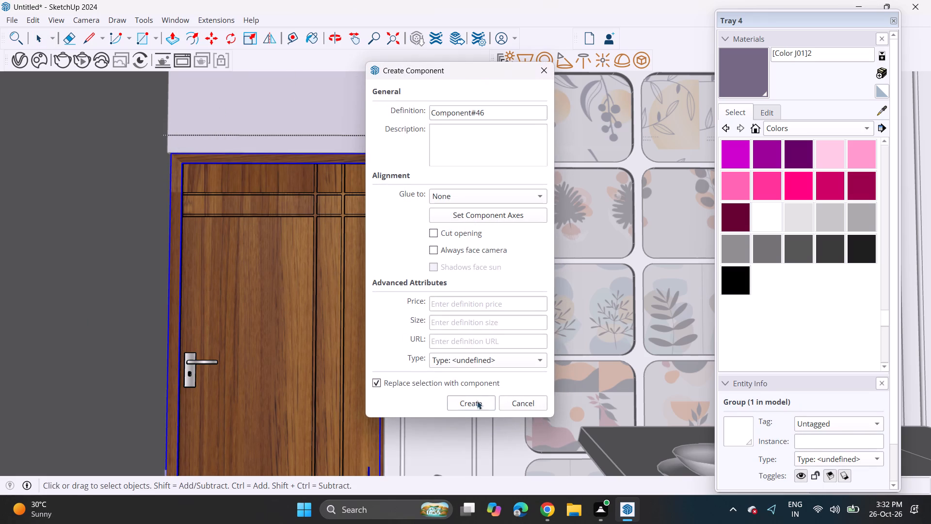
click(144, 323)
Reopen the door group for editing and try painting the door leaf and frame with the muted purple.
click(174, 285)
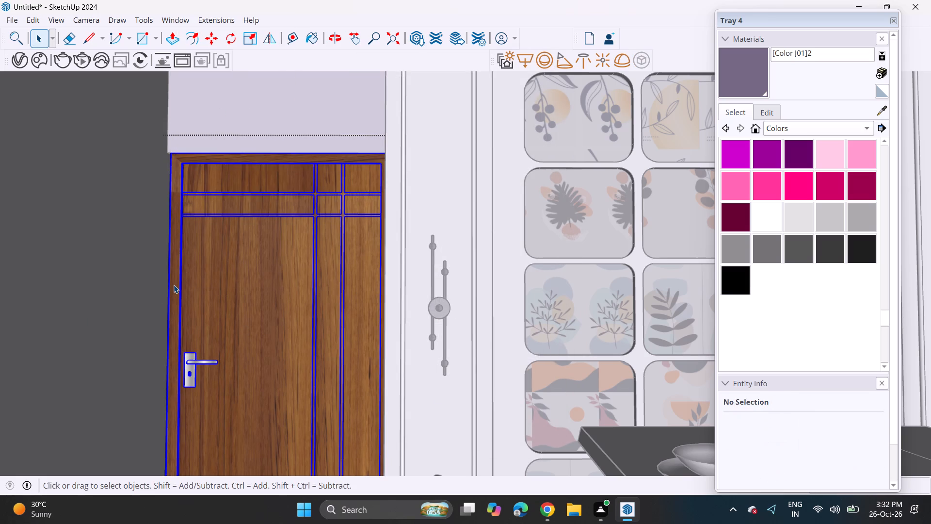
right_click(174, 285)
click(233, 72)
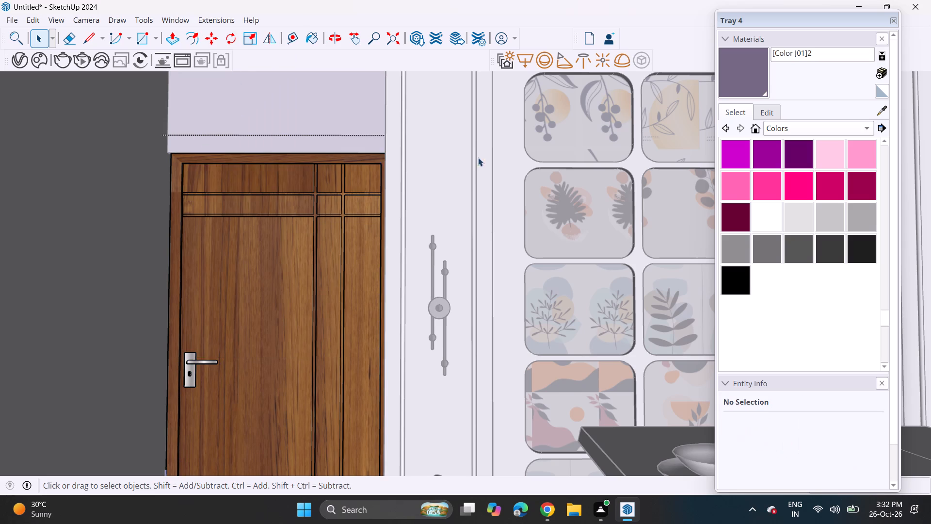
click(744, 77)
click(128, 311)
click(211, 292)
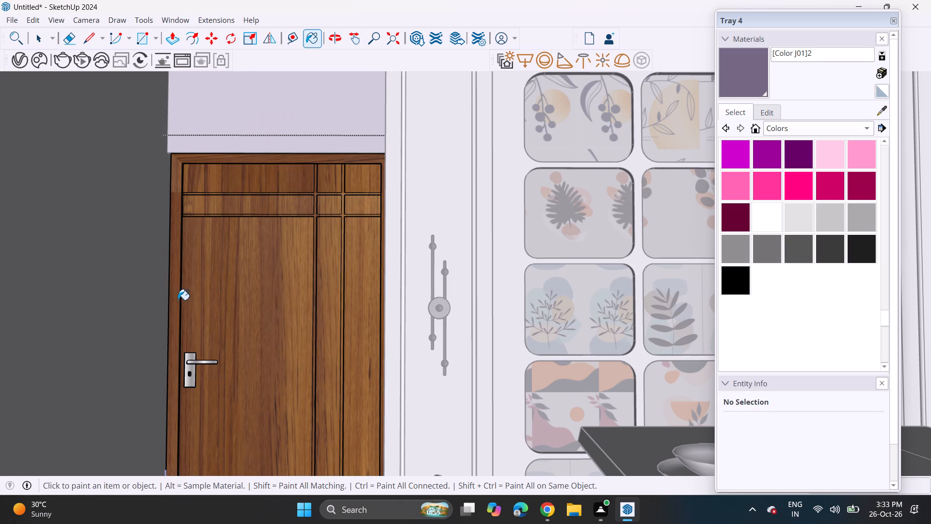
click(178, 300)
drag(178, 300, 178, 304)
scroll(223, 313, up, 5)
key(space)
Reopen the door leaf component and try painting its panels and edge with the muted purple.
click(233, 308)
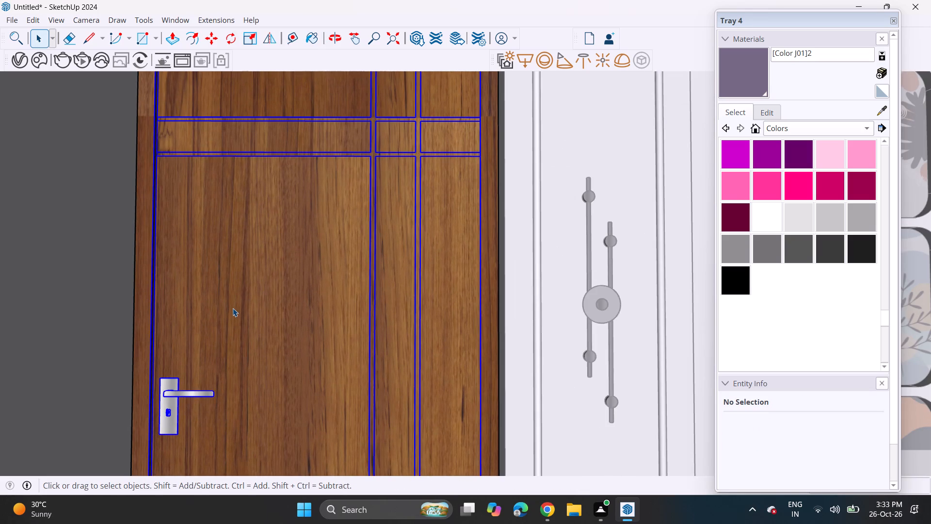
right_click(233, 308)
click(291, 67)
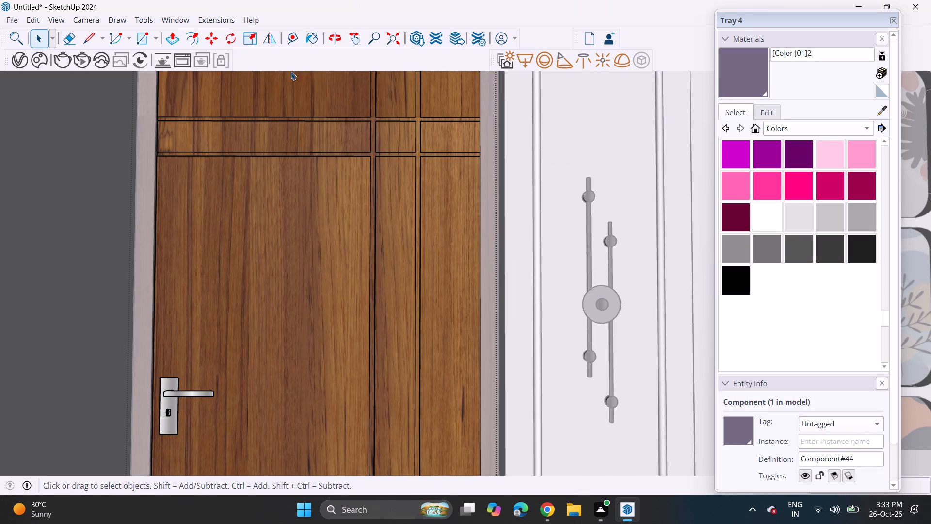
click(753, 93)
click(311, 257)
click(376, 230)
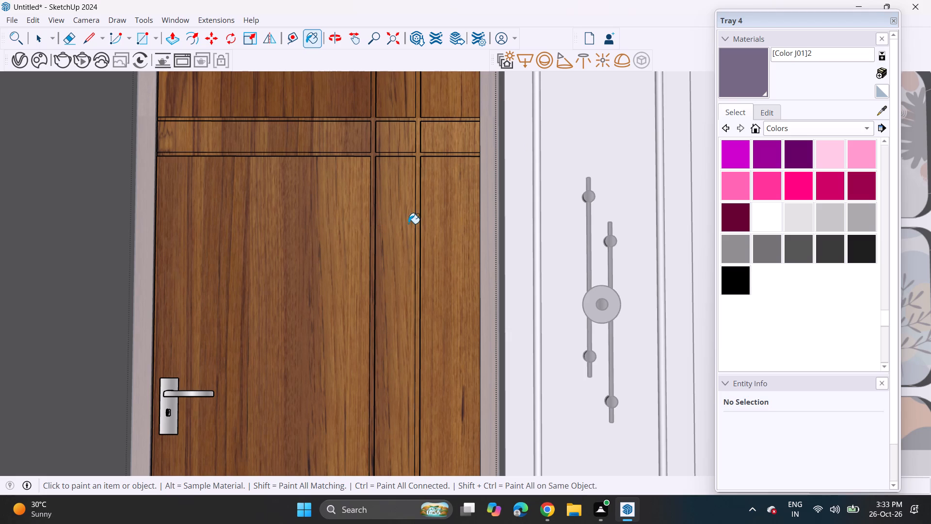
drag(409, 224, 418, 224)
click(449, 224)
drag(326, 247, 279, 262)
click(279, 262)
drag(209, 308, 152, 359)
click(125, 361)
click(152, 344)
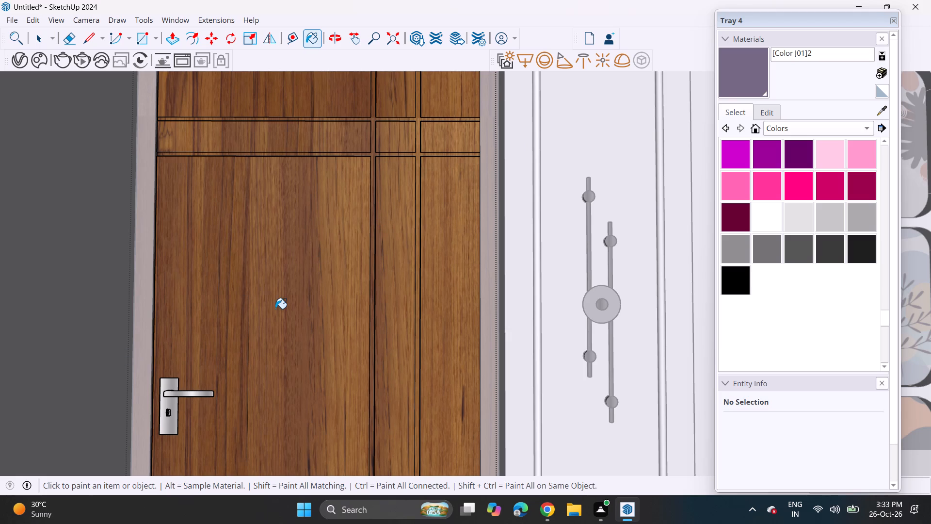
Open the nested wood panels component and paint the door's three tall middle panels with the muted purple.
key(space)
click(275, 301)
right_click(275, 301)
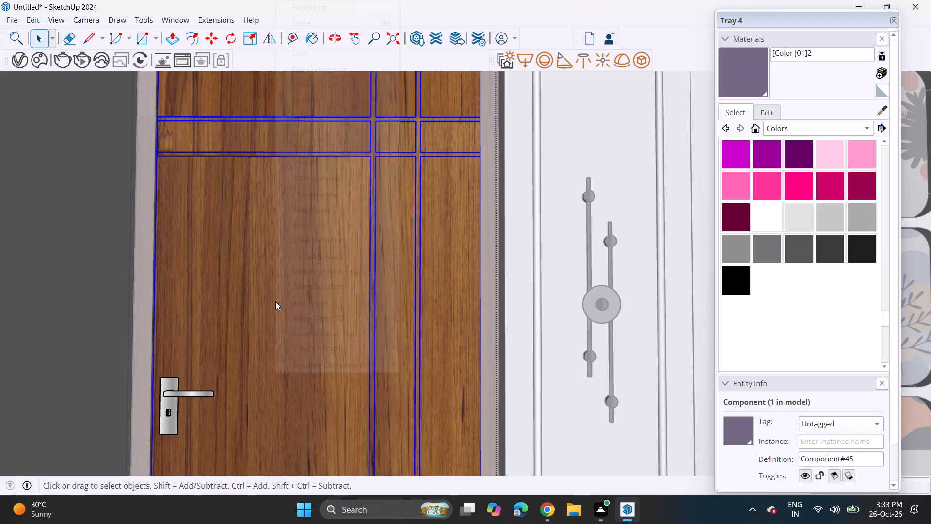
click(319, 71)
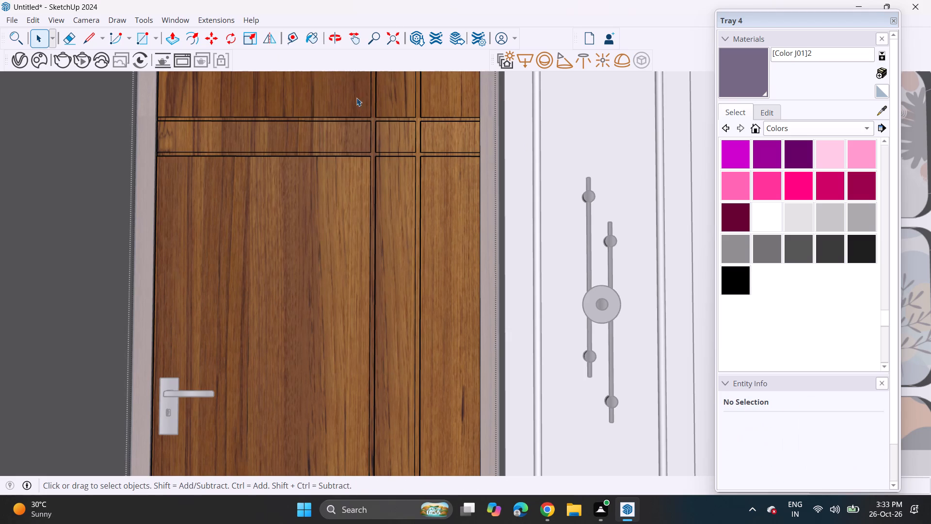
click(743, 58)
click(193, 296)
click(394, 215)
click(427, 201)
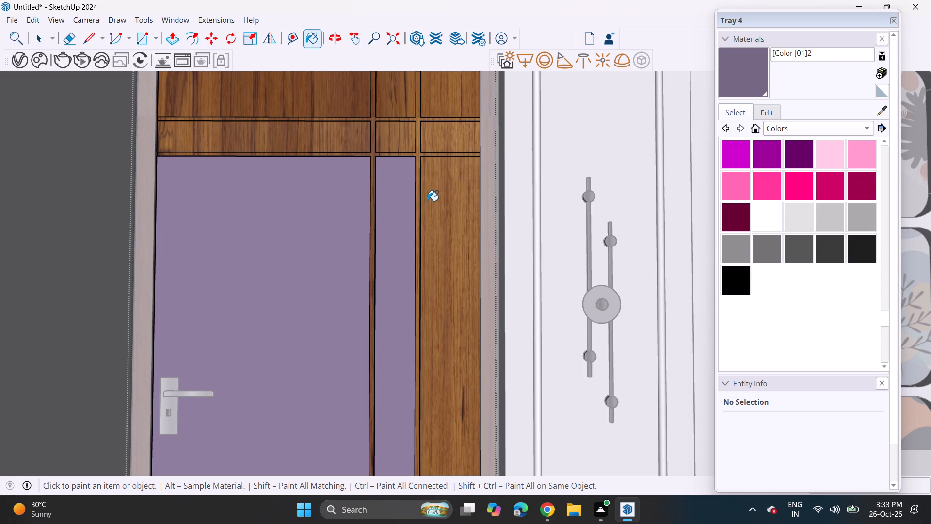
Paint the door's small upper panels, top panels and grooves with the muted purple, and leave the panels component.
click(404, 145)
click(321, 140)
click(443, 120)
click(441, 129)
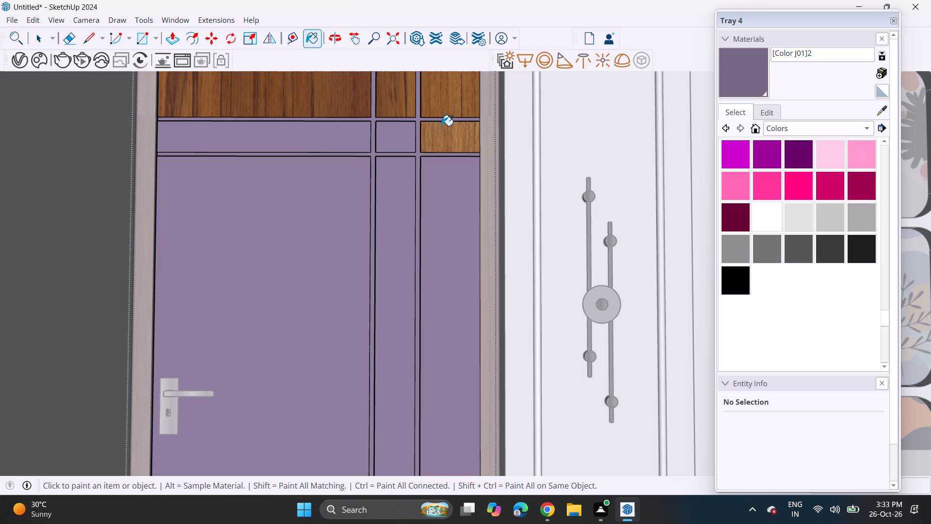
drag(445, 111, 436, 104)
click(409, 104)
click(385, 108)
click(321, 118)
click(265, 108)
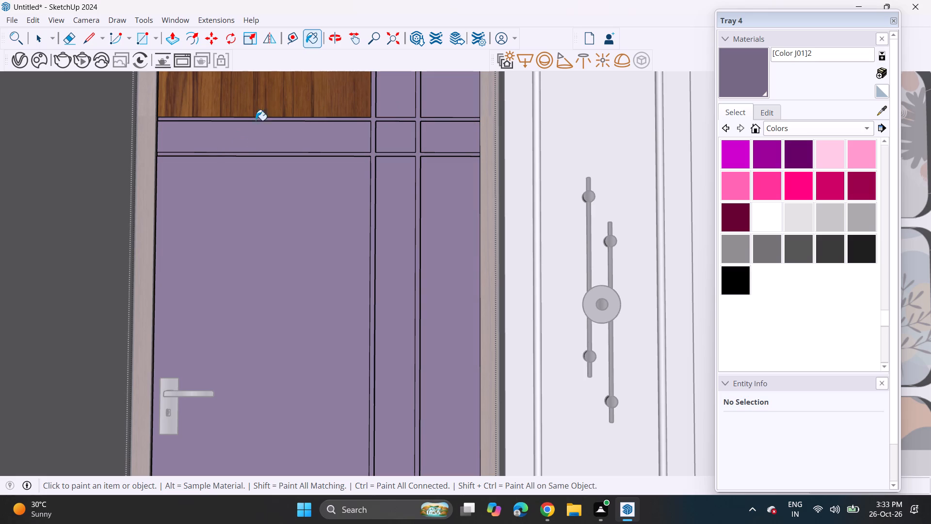
click(139, 224)
scroll(135, 254, down, 3)
scroll(199, 328, down, 4)
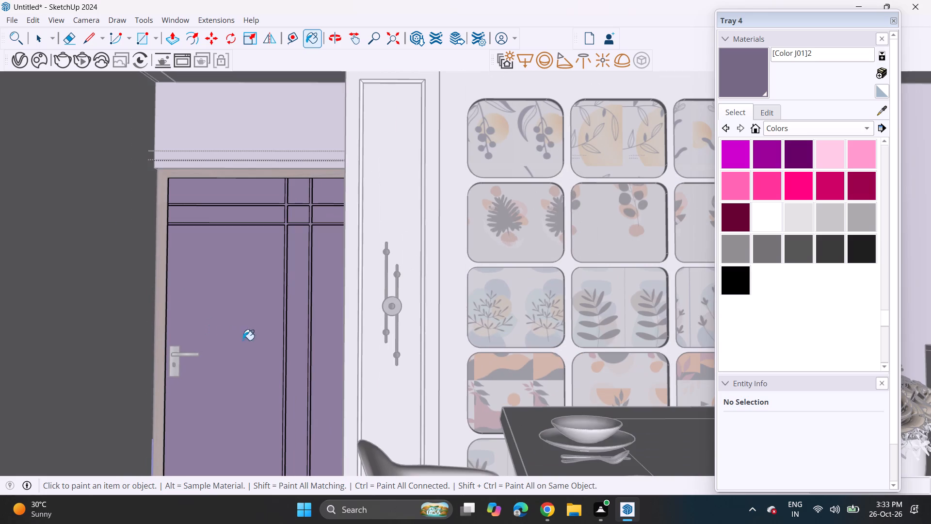
key(space)
click(60, 364)
scroll(172, 328, down, 3)
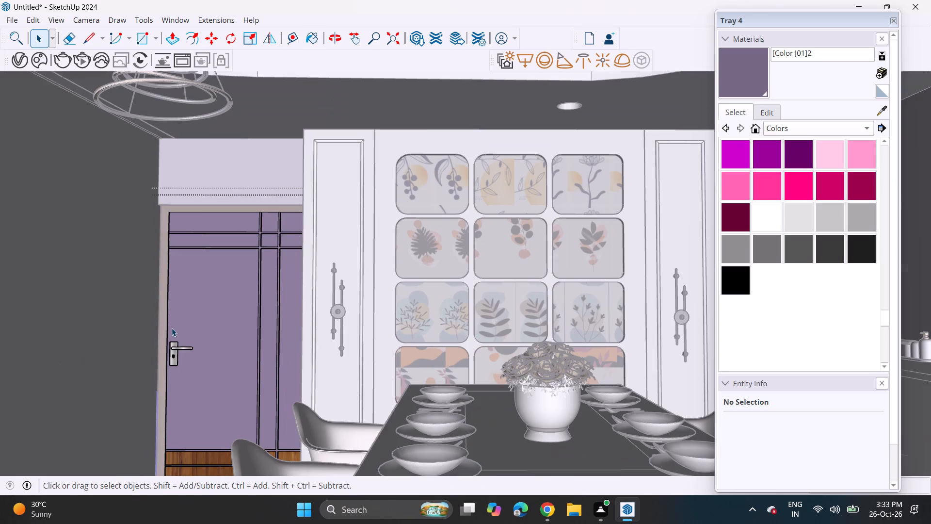
Reopen the nested panels component and paint the door's remaining lower wood panels with the muted purple.
middle_drag(208, 420, 220, 325)
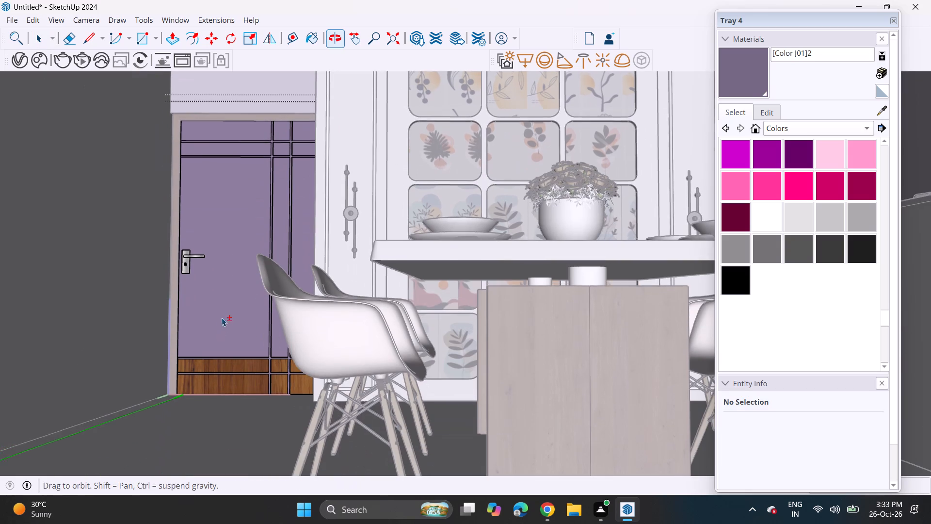
click(751, 85)
click(230, 364)
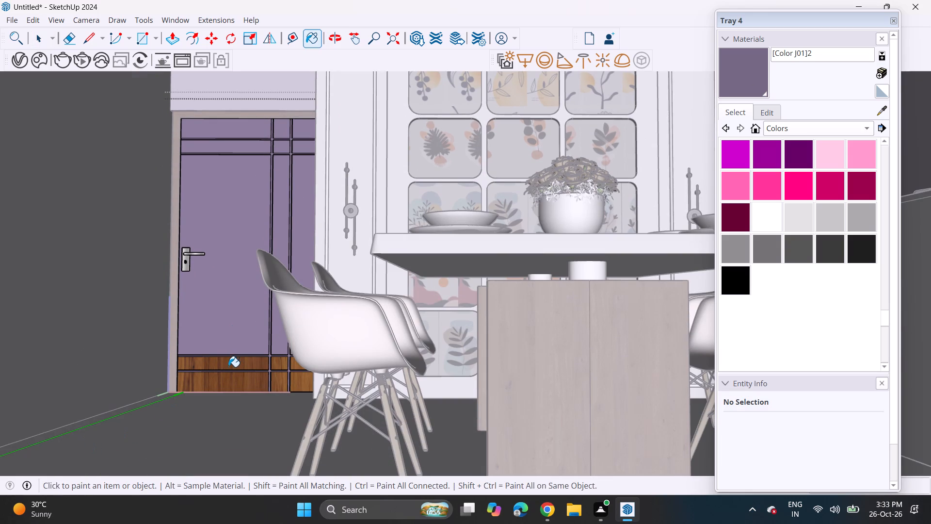
scroll(228, 367, up, 3)
scroll(228, 367, down, 1)
scroll(228, 367, up, 5)
key(space)
click(231, 360)
right_click(231, 360)
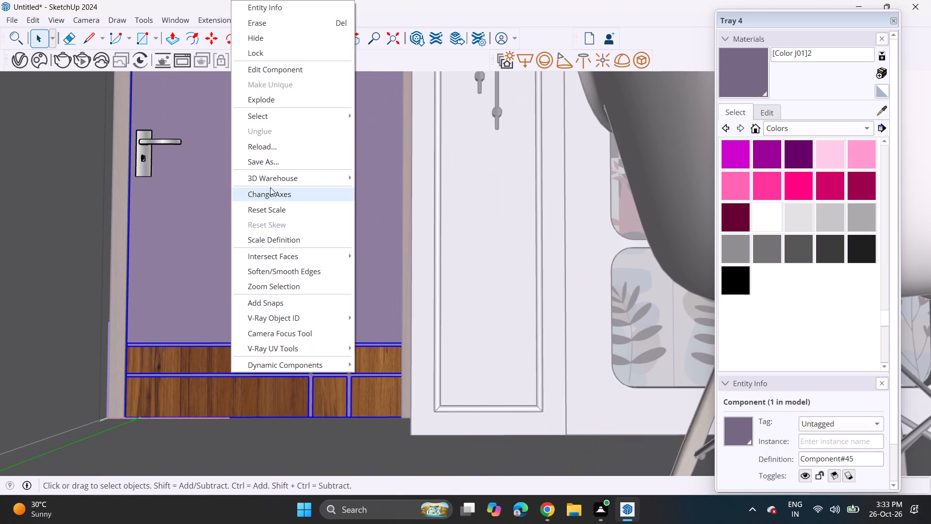
click(287, 70)
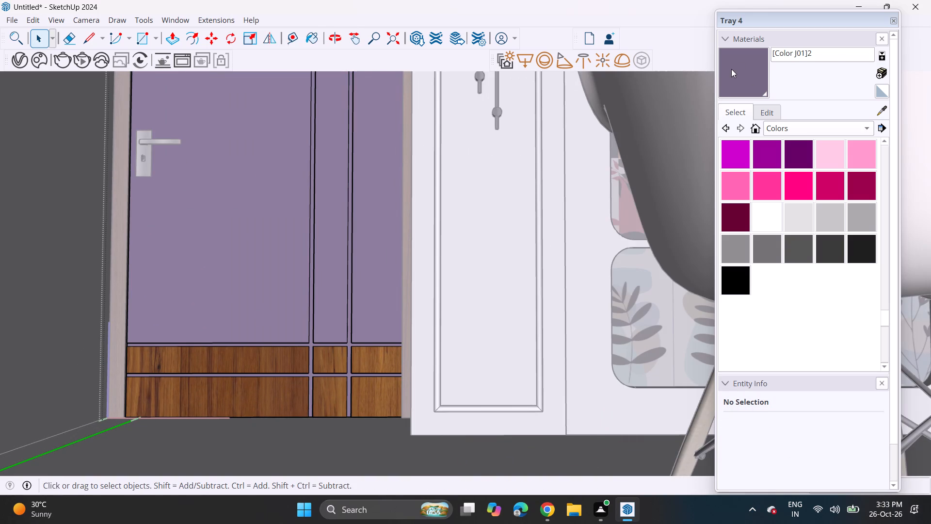
click(732, 70)
click(257, 357)
click(272, 391)
click(333, 371)
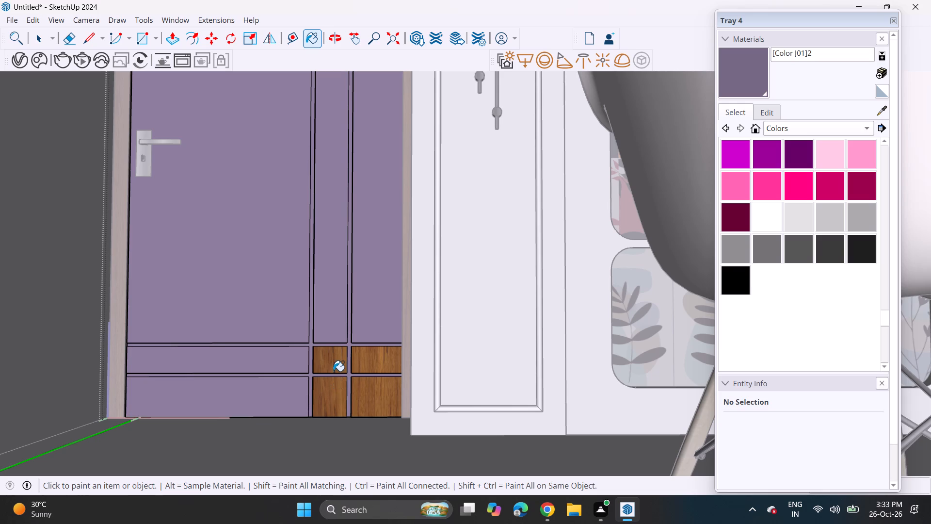
click(336, 404)
click(403, 359)
click(369, 364)
click(368, 393)
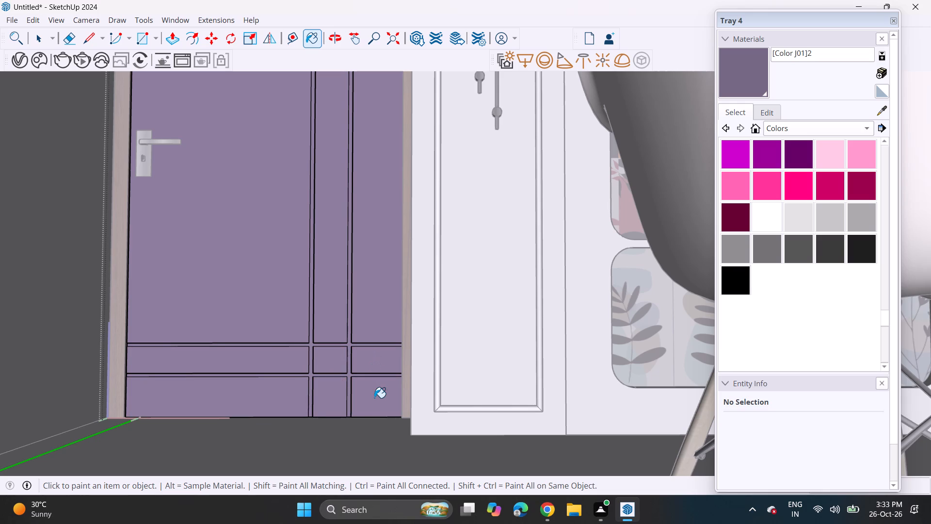
Paint the grooves between the door panels with near-black Color M08, and leave the panels component.
click(866, 255)
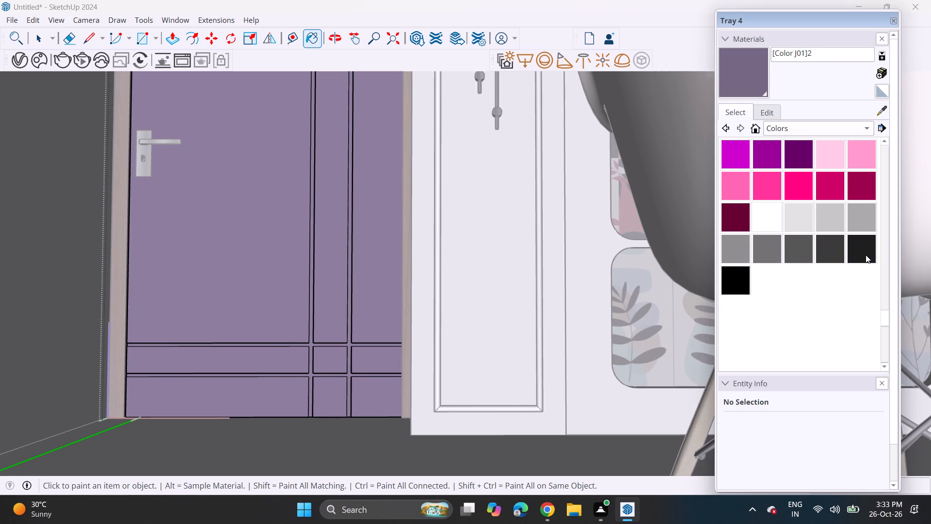
scroll(285, 335, up, 2)
click(316, 310)
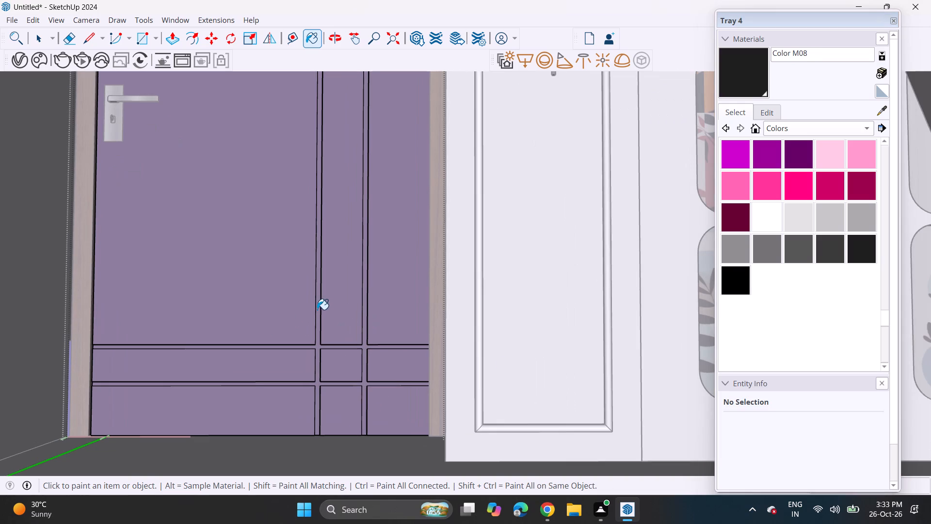
click(319, 311)
scroll(315, 358, down, 7)
scroll(303, 360, up, 1)
scroll(303, 360, down, 2)
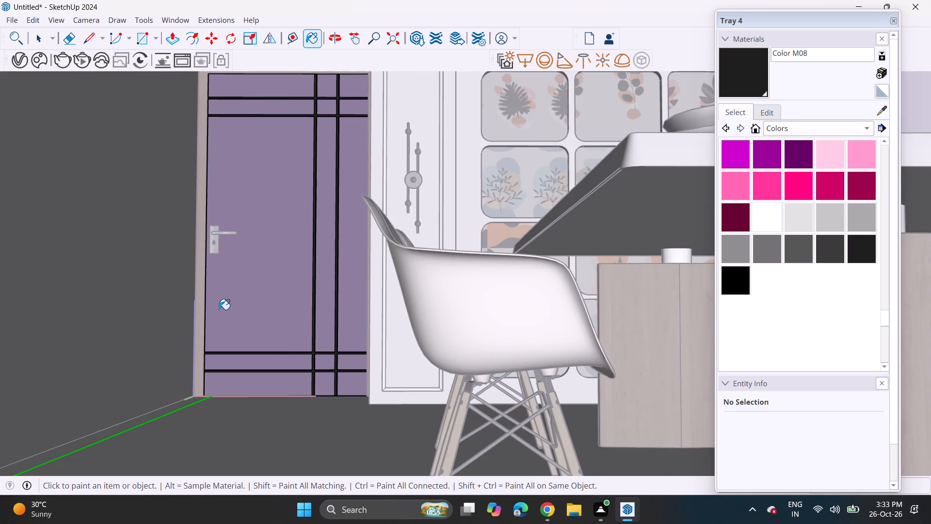
middle_drag(217, 308, 226, 325)
shift+scroll(219, 314, down, 8)
key(space)
click(255, 405)
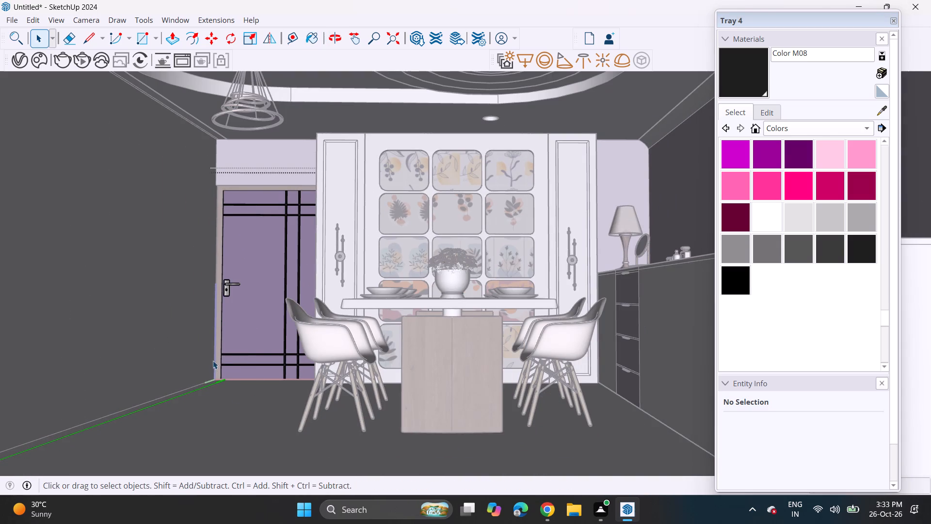
click(250, 425)
Open the door frame component and paint both side jambs with the muted purple sampled from the door.
middle_drag(223, 361, 256, 389)
scroll(224, 333, up, 10)
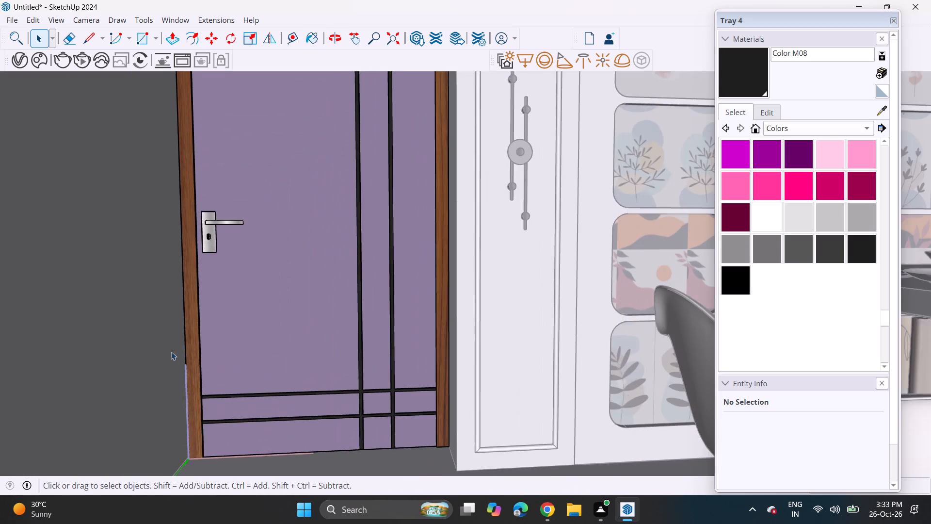
scroll(171, 352, up, 3)
click(199, 341)
right_click(199, 341)
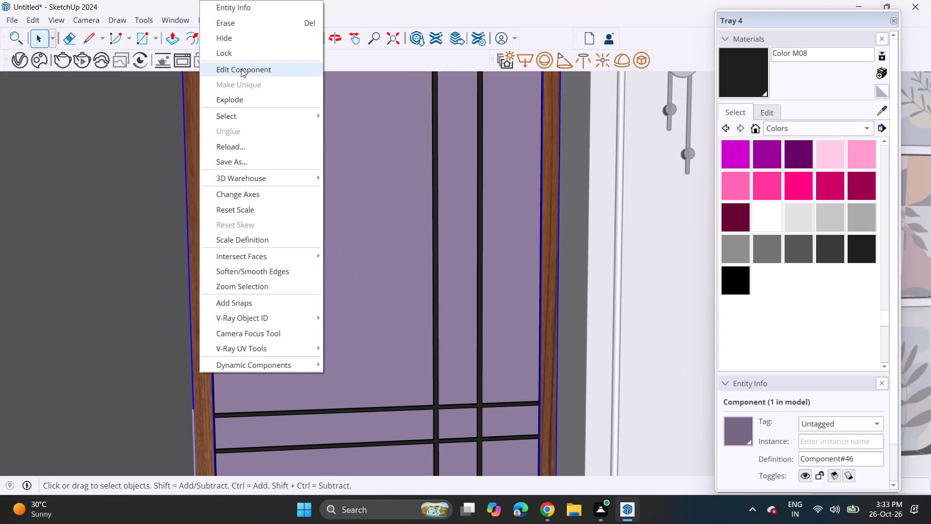
click(241, 69)
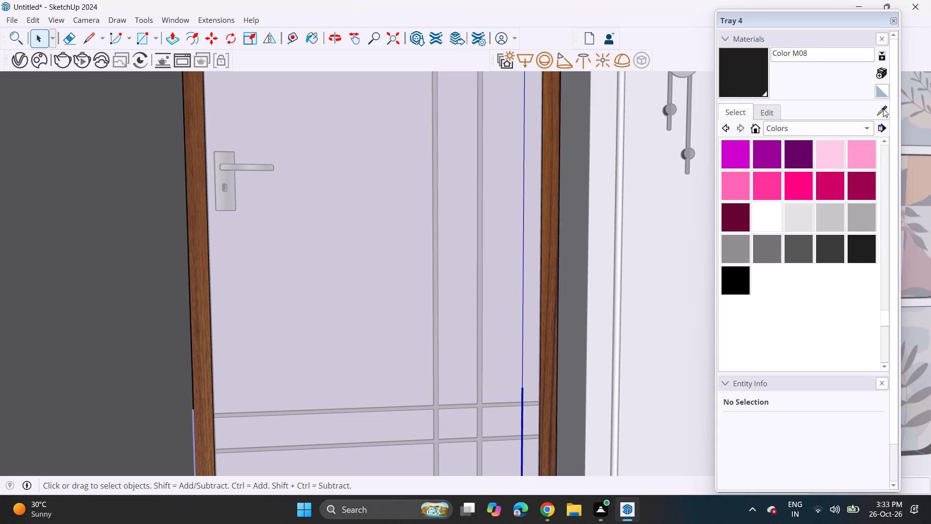
click(885, 109)
click(331, 306)
click(204, 301)
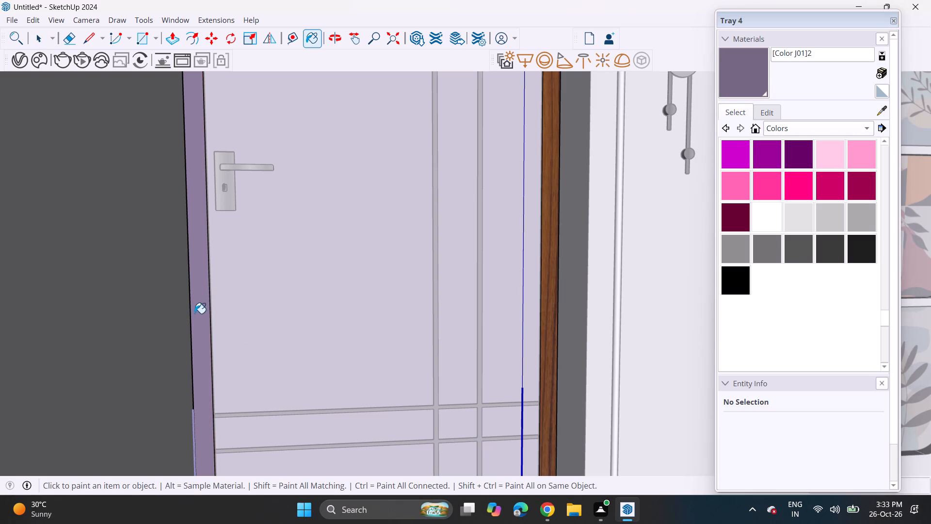
scroll(190, 317, down, 4)
click(453, 317)
scroll(365, 288, down, 5)
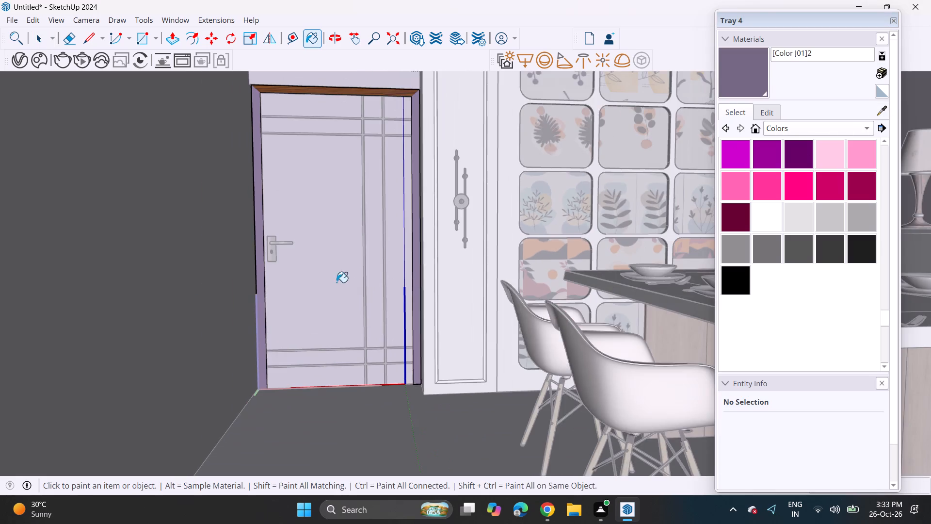
Paint the top of the door frame with the muted purple, and leave all door editing levels.
middle_drag(310, 242, 312, 335)
scroll(305, 226, up, 5)
click(281, 162)
scroll(243, 281, down, 5)
key(space)
click(132, 388)
scroll(119, 392, down, 6)
scroll(217, 431, up, 2)
scroll(214, 430, down, 1)
middle_drag(143, 398, 126, 393)
scroll(127, 393, down, 11)
scroll(123, 419, up, 1)
click(193, 216)
middle_drag(193, 427, 201, 380)
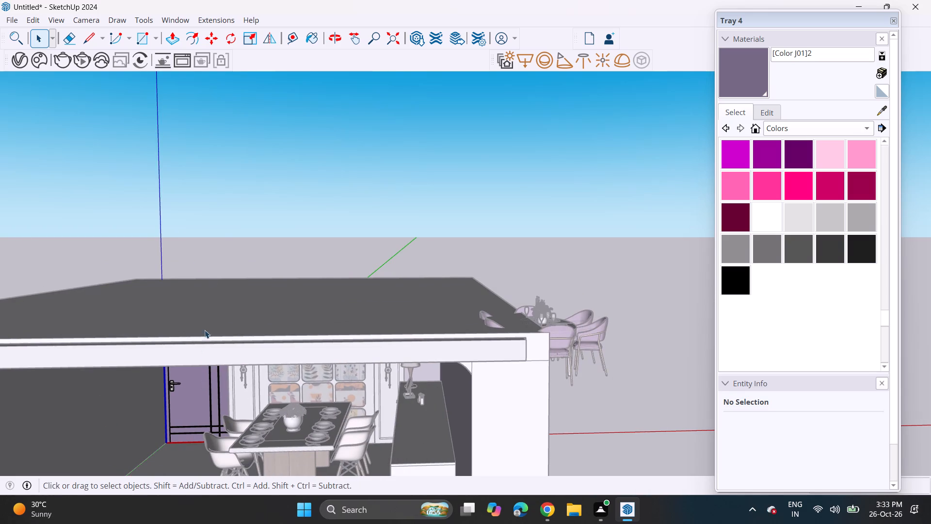
click(216, 228)
scroll(187, 454, up, 1)
scroll(498, 333, down, 4)
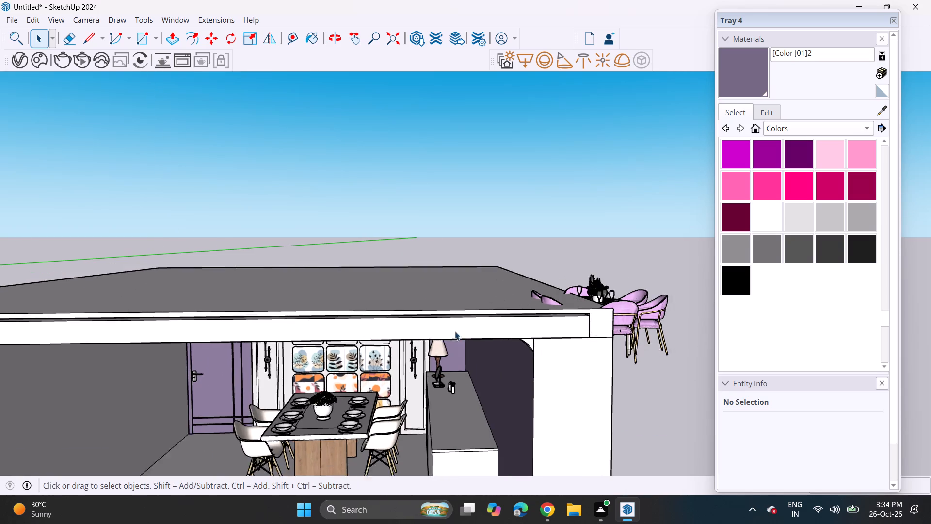
Delete the spare dining set with pink chairs standing outside the room.
middle_drag(466, 360, 240, 338)
scroll(465, 360, up, 1)
click(150, 254)
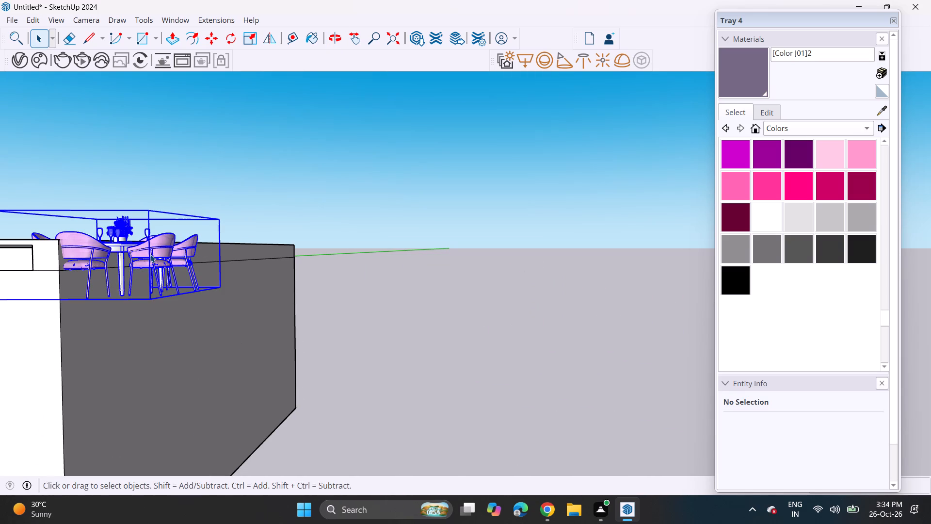
key(Delete)
Return to the dining room interior and adjust the muted purple material's brightness to a medium shade.
scroll(75, 299, down, 5)
middle_drag(19, 341, 150, 319)
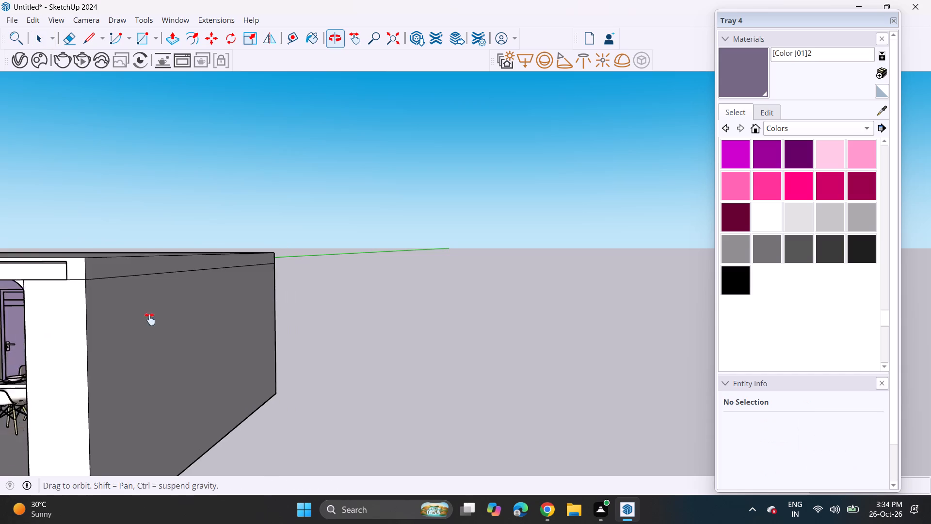
middle_drag(150, 319, 403, 269)
middle_drag(231, 297, 280, 274)
middle_drag(266, 284, 321, 297)
scroll(313, 302, up, 1)
middle_drag(313, 302, 244, 313)
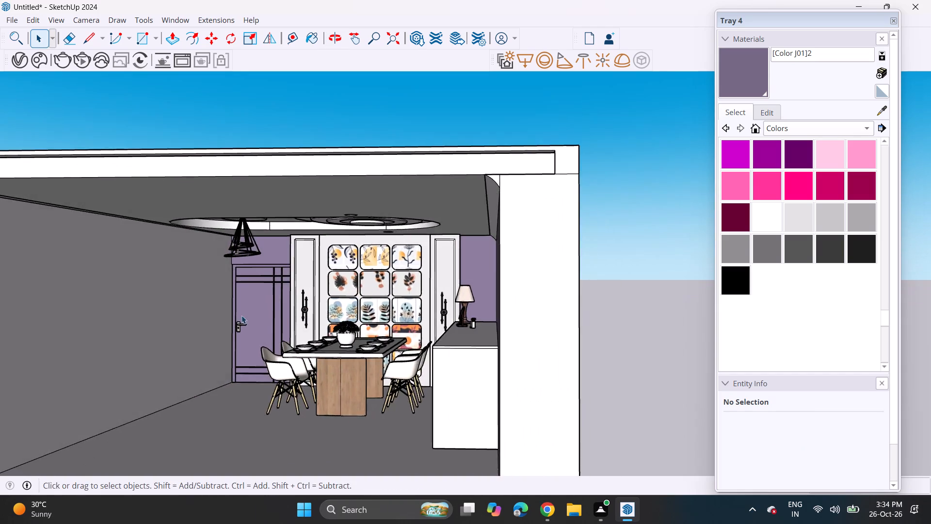
scroll(241, 315, up, 3)
middle_drag(245, 327, 276, 320)
scroll(289, 327, up, 1)
middle_click(295, 328)
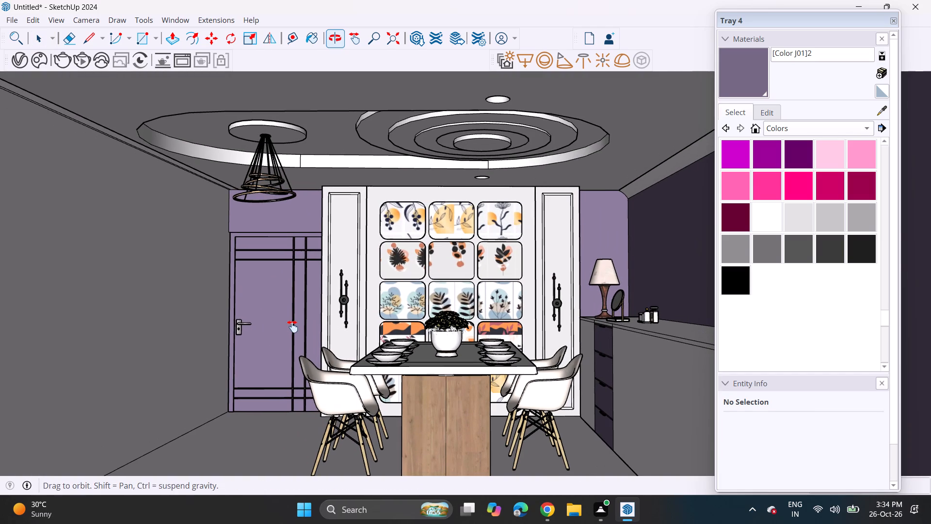
click(772, 107)
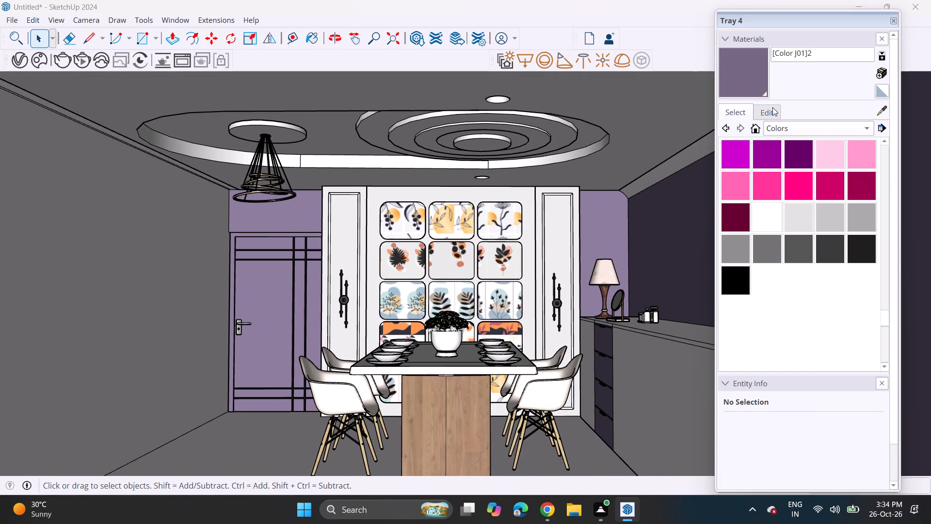
click(787, 190)
click(787, 186)
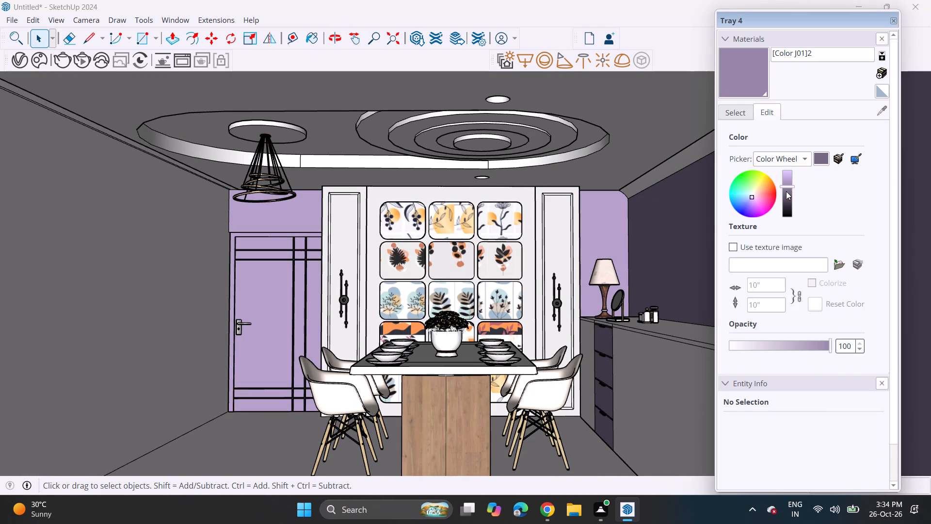
click(786, 191)
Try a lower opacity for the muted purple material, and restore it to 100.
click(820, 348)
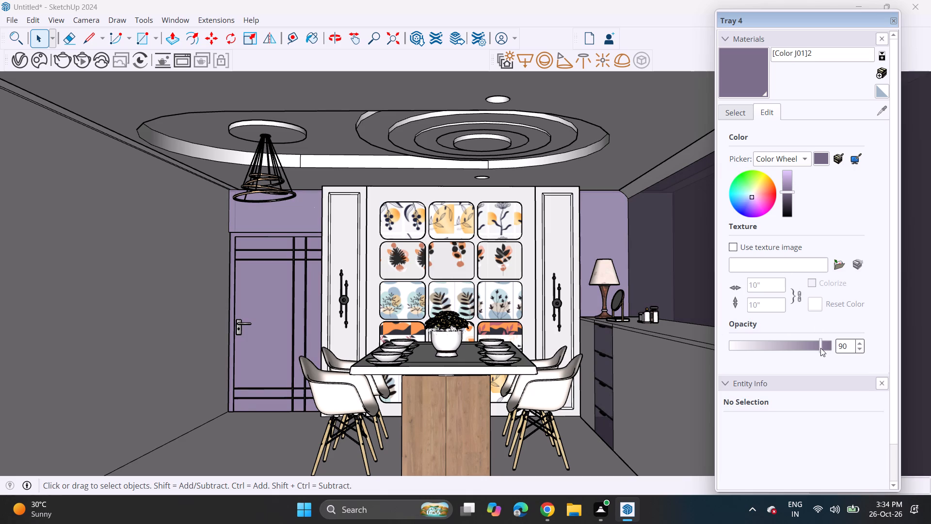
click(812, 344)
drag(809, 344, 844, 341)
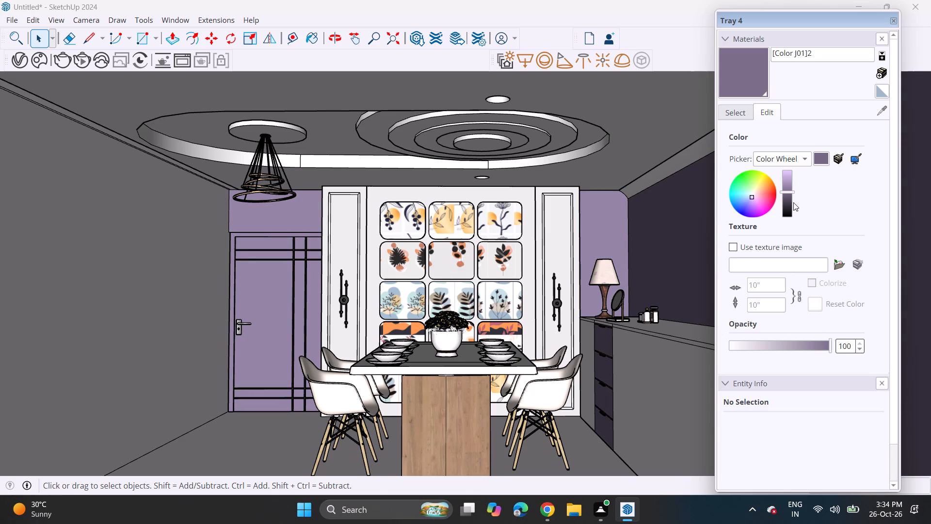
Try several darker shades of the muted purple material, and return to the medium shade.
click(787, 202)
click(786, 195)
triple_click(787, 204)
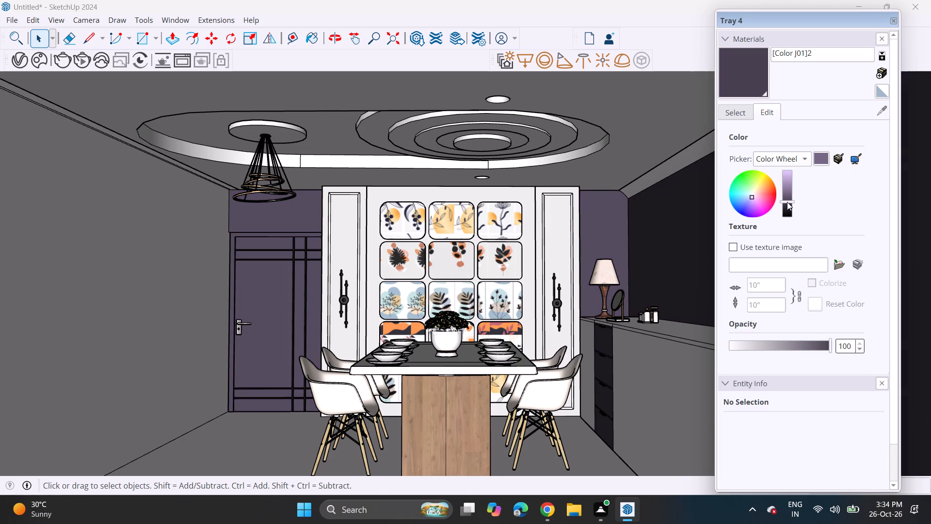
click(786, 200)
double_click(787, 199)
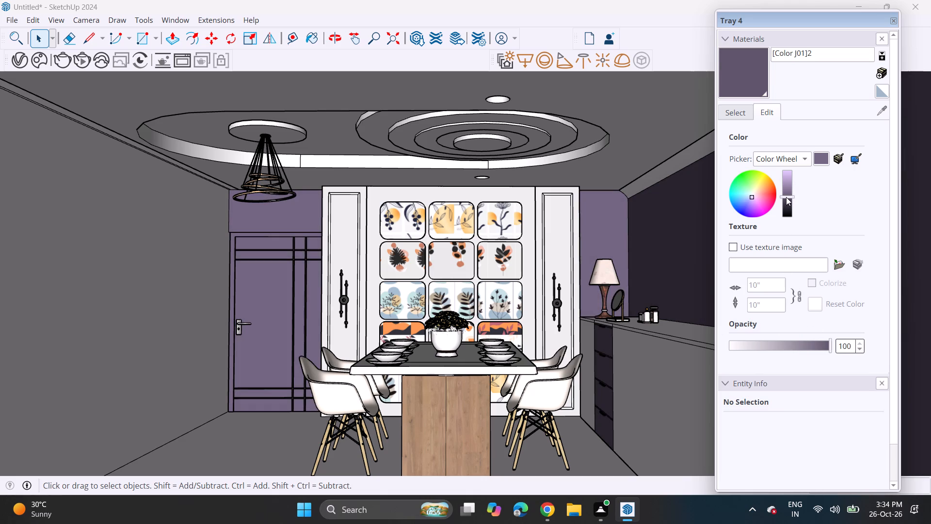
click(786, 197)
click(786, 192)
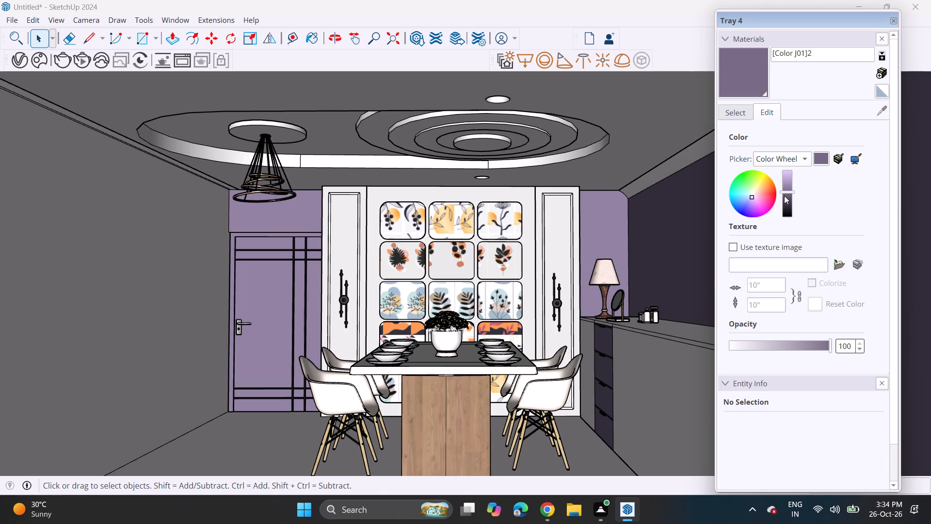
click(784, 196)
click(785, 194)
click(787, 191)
Start a model import and look through the Downloads folder for a ceiling fan model.
click(10, 18)
click(41, 183)
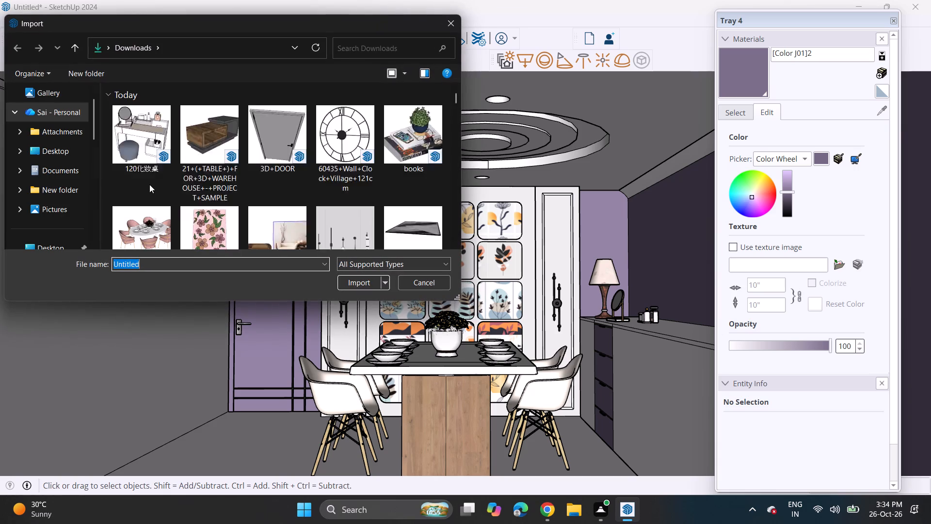
scroll(250, 181, down, 8)
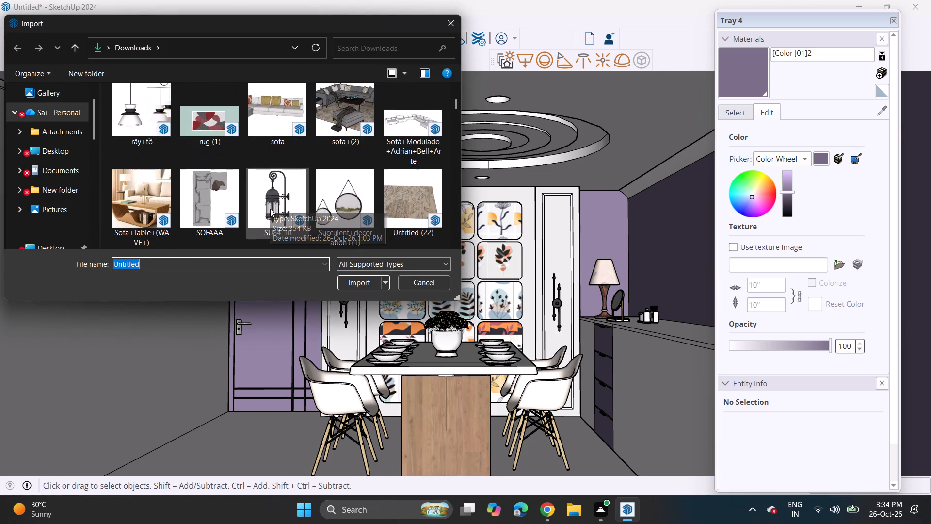
scroll(282, 221, down, 4)
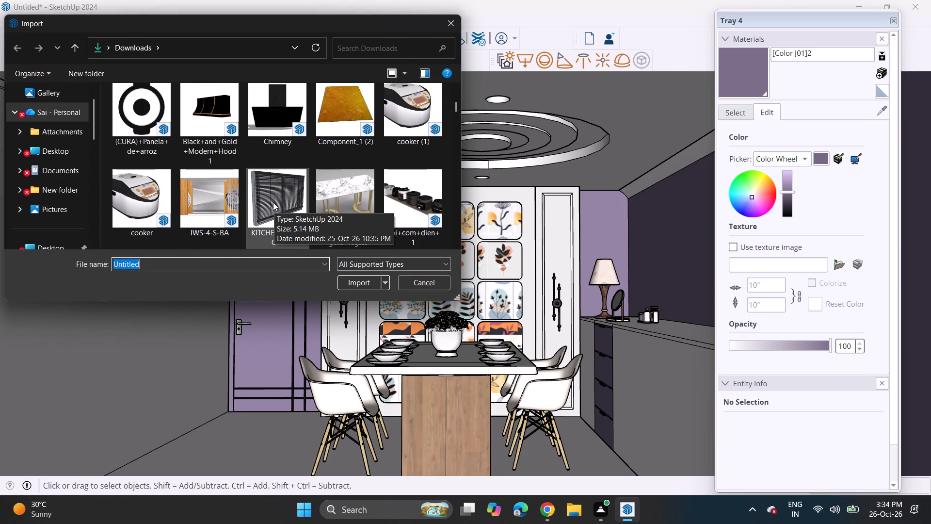
scroll(272, 197, up, 4)
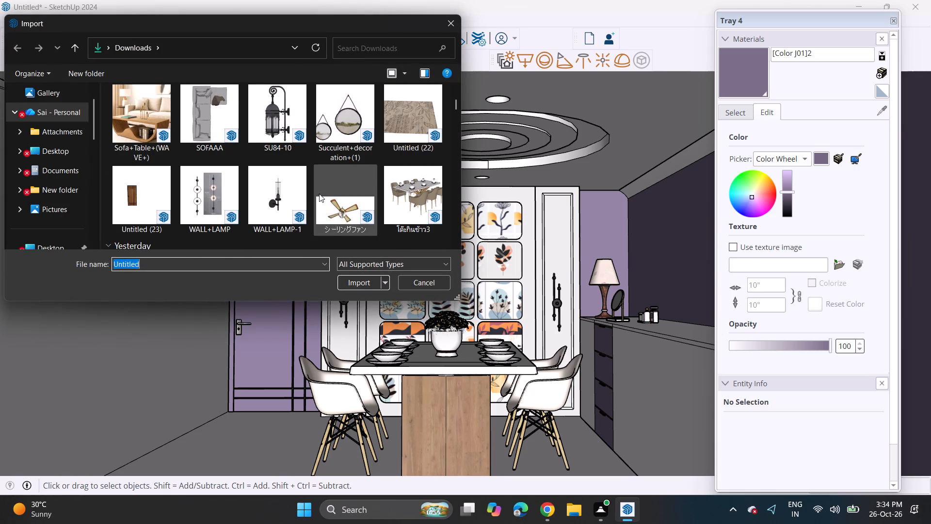
scroll(310, 194, down, 5)
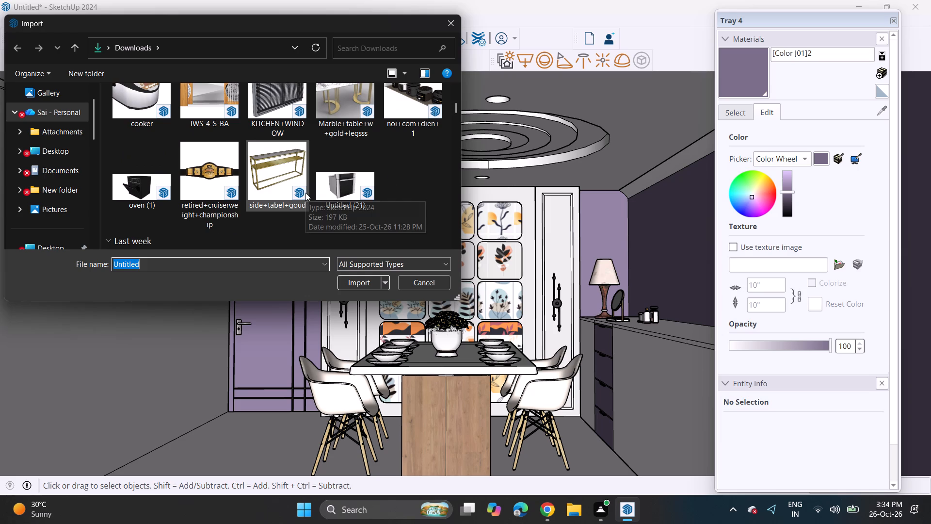
scroll(305, 193, down, 5)
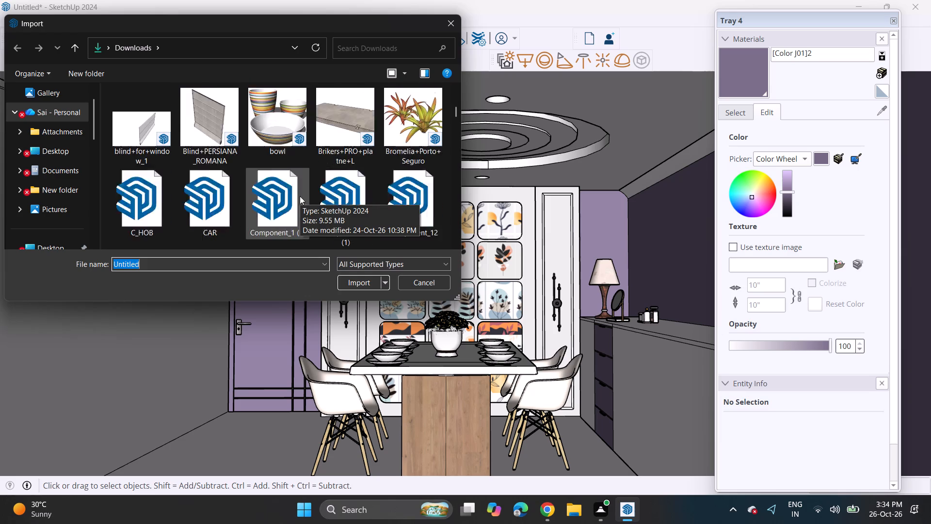
scroll(300, 196, down, 4)
scroll(300, 196, up, 1)
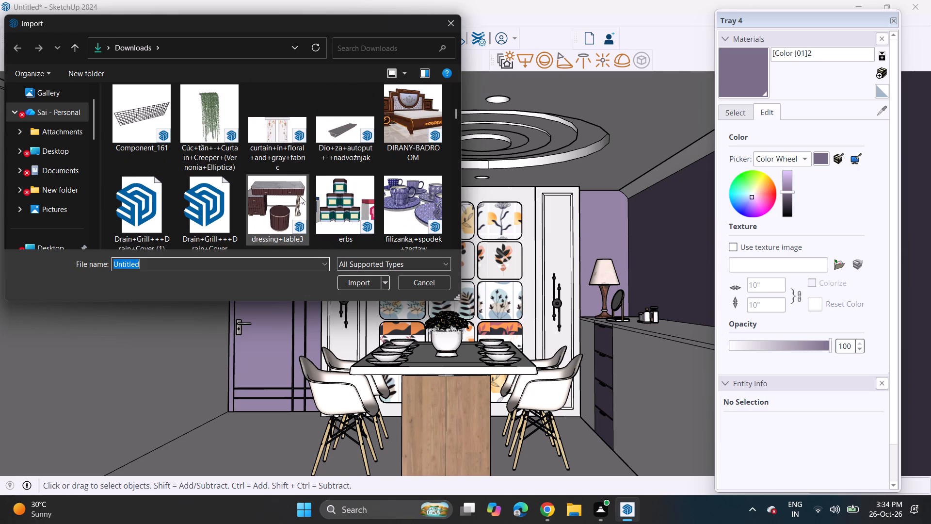
scroll(300, 196, down, 4)
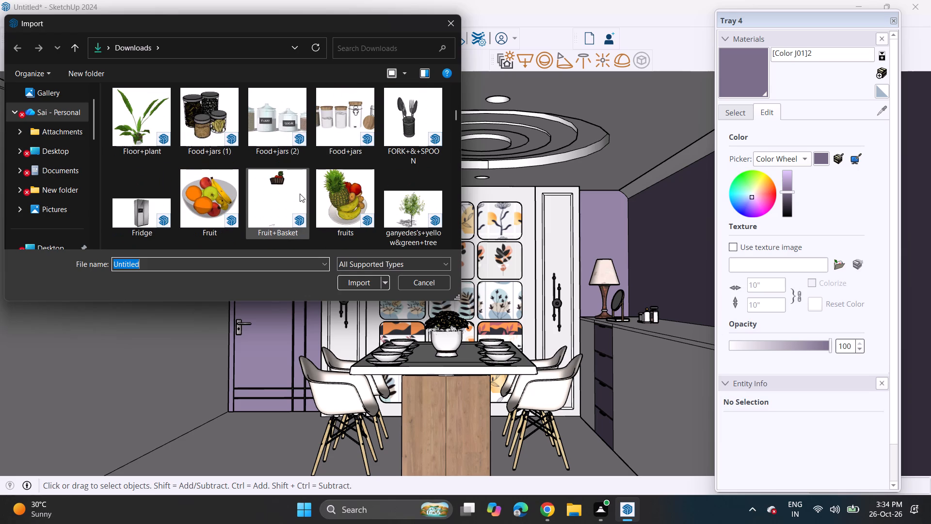
scroll(300, 194, down, 4)
scroll(300, 194, up, 1)
scroll(300, 194, down, 1)
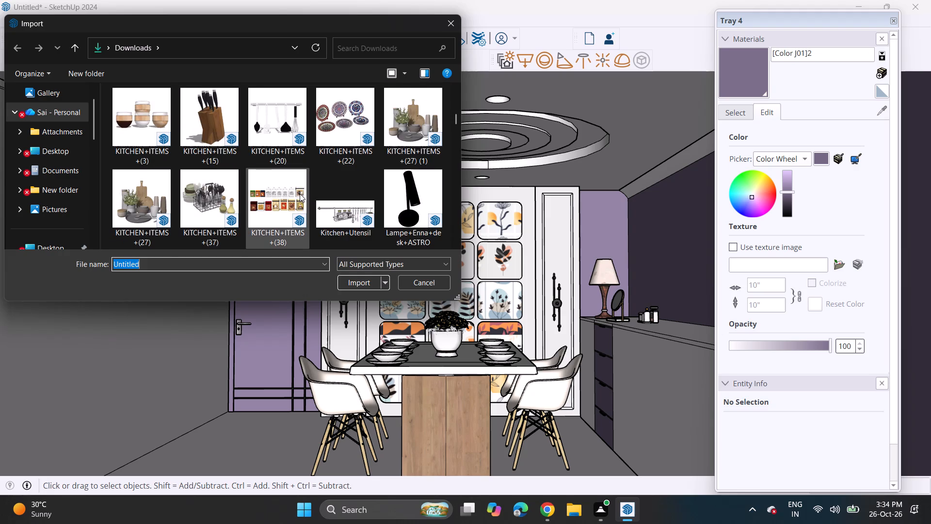
scroll(300, 194, down, 4)
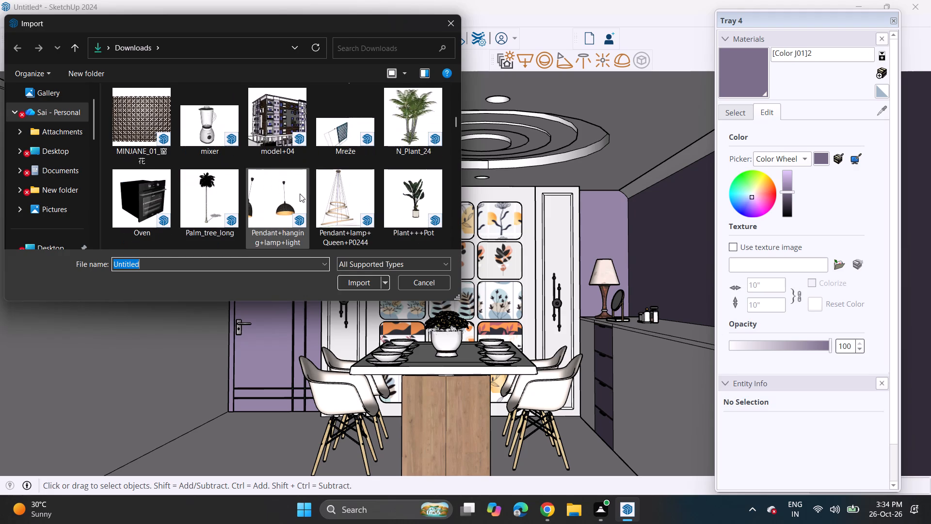
scroll(300, 194, down, 4)
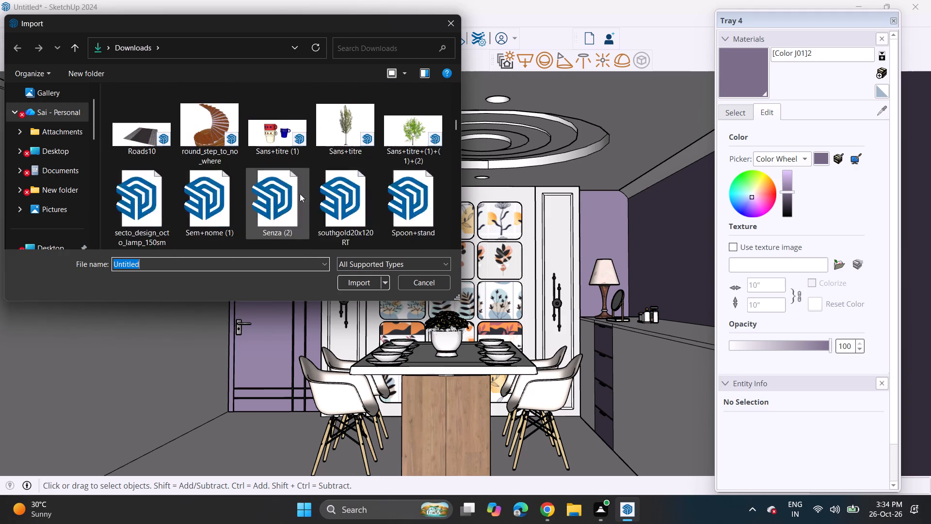
scroll(300, 194, down, 3)
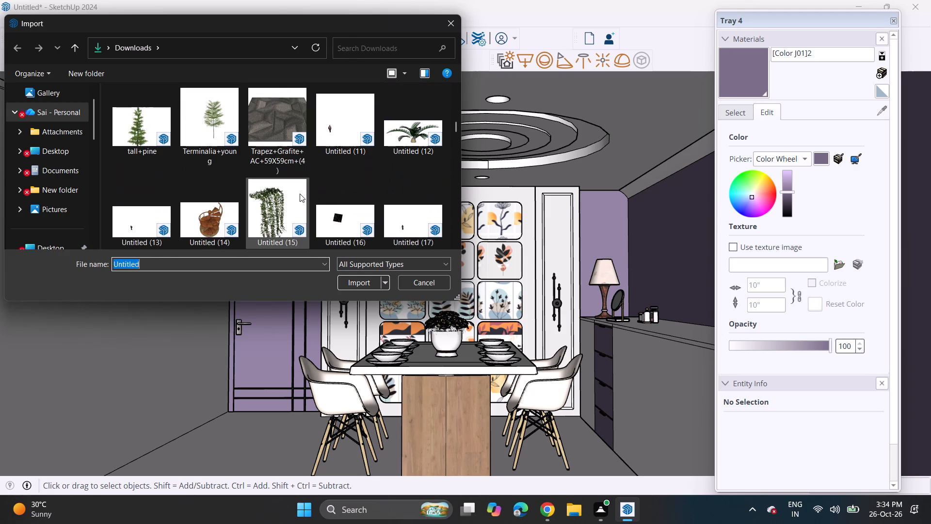
scroll(300, 194, down, 7)
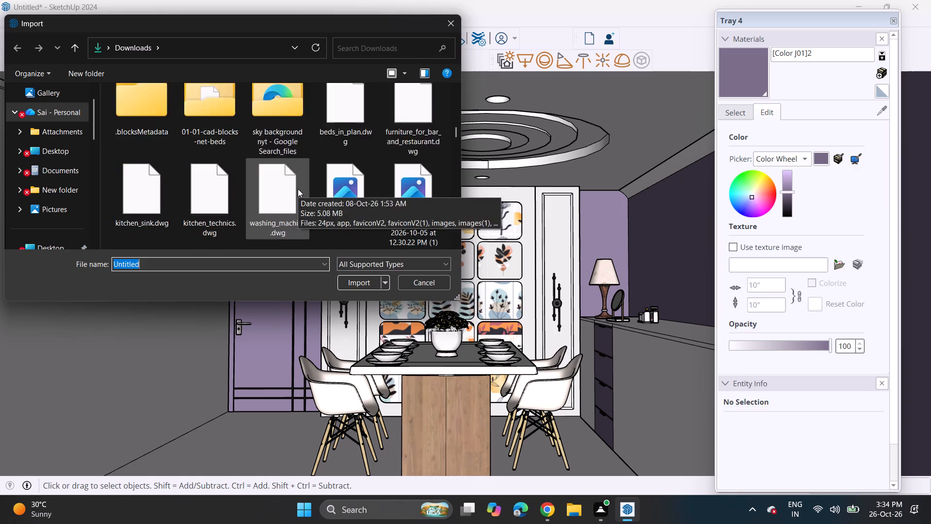
scroll(298, 189, down, 2)
scroll(298, 189, up, 1)
scroll(298, 189, down, 5)
scroll(298, 189, up, 1)
scroll(297, 189, down, 1)
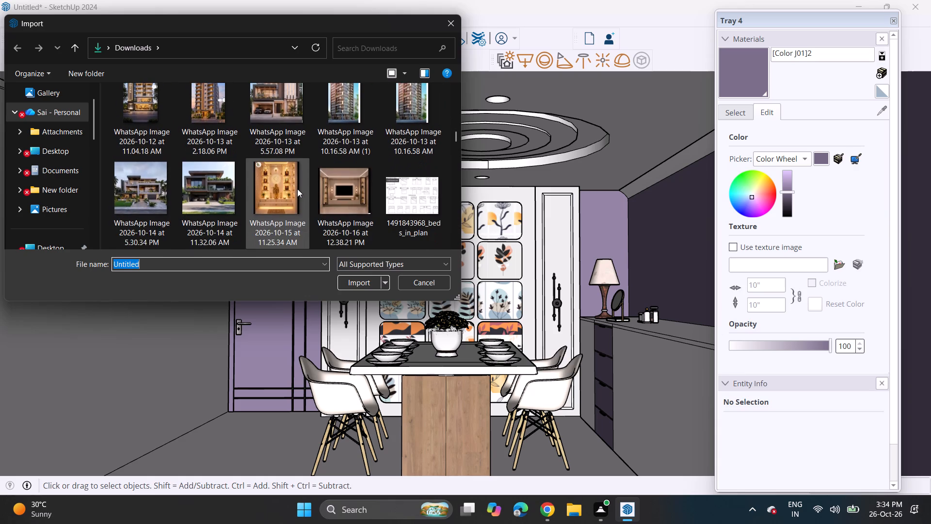
scroll(291, 184, down, 2)
scroll(289, 182, up, 1)
scroll(290, 178, down, 2)
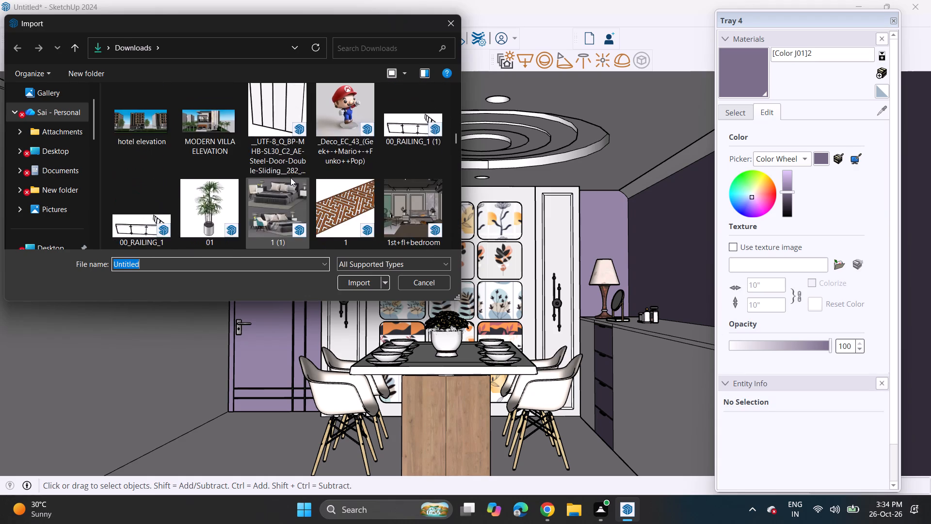
scroll(290, 178, down, 3)
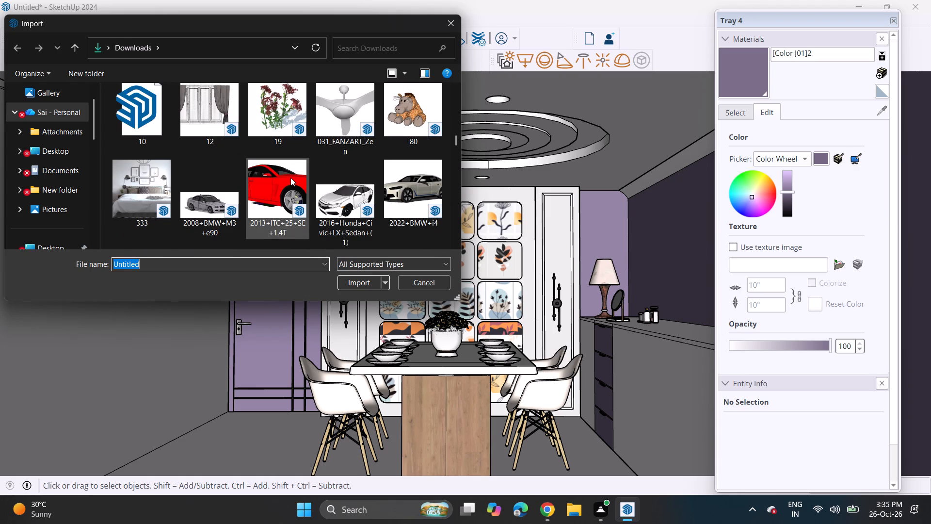
scroll(290, 178, down, 1)
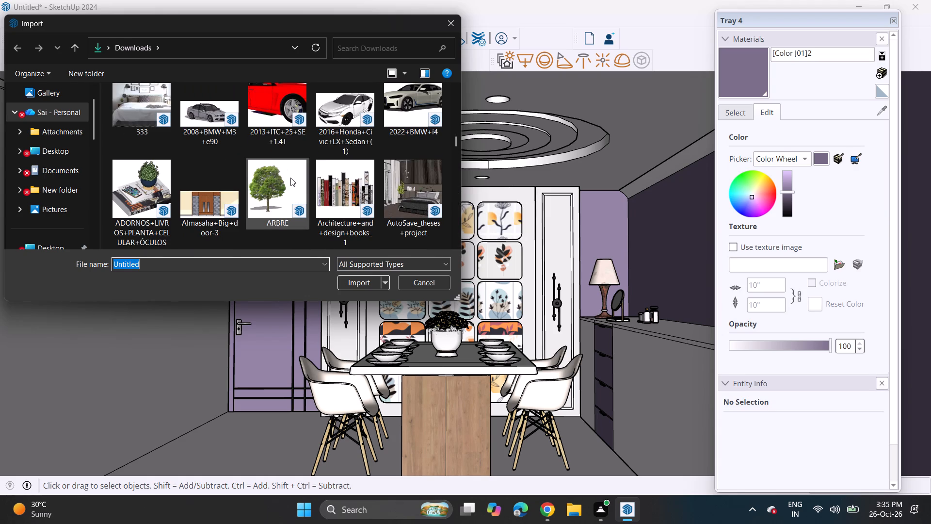
scroll(290, 179, down, 1)
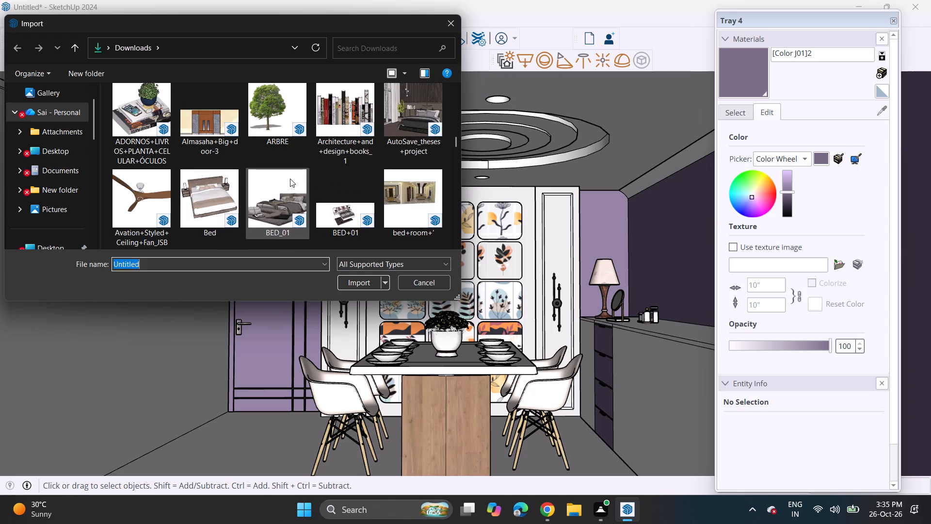
scroll(290, 179, down, 5)
scroll(290, 179, up, 1)
scroll(290, 179, down, 2)
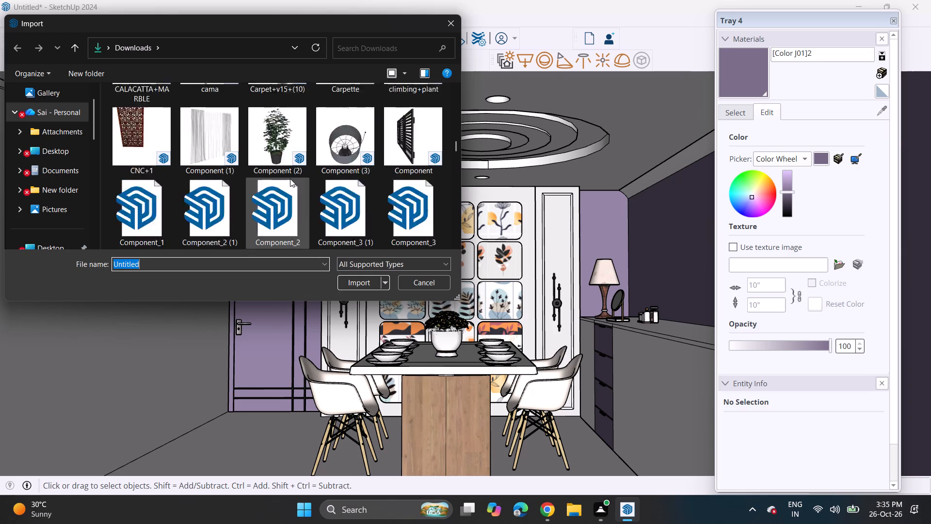
scroll(290, 179, down, 7)
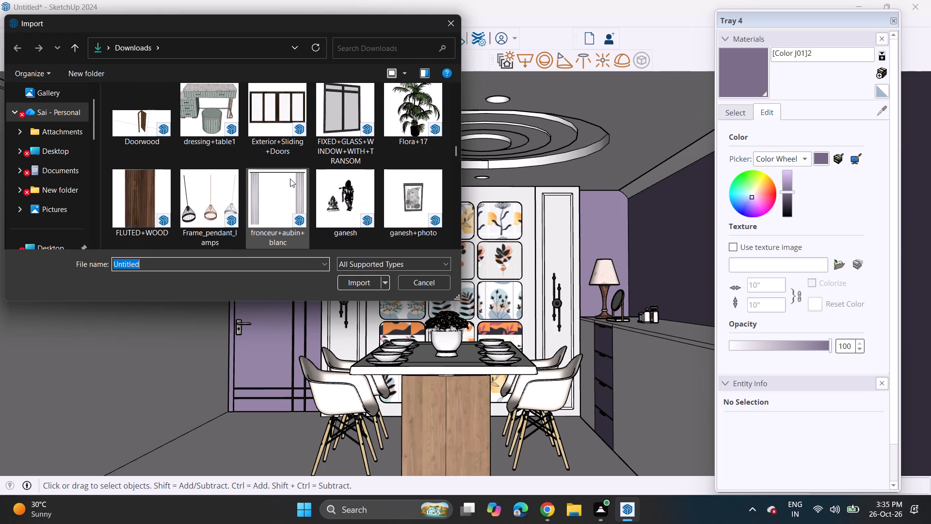
scroll(290, 179, down, 7)
scroll(290, 179, up, 2)
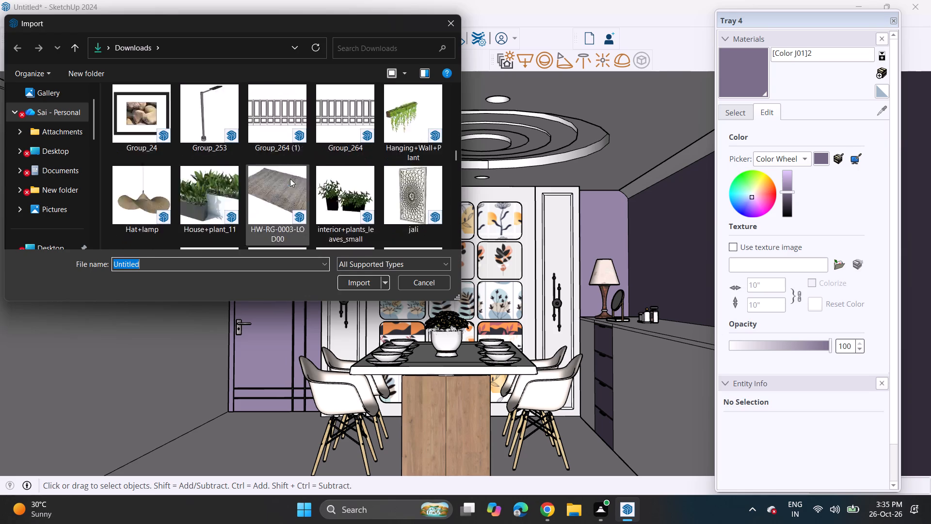
scroll(290, 179, up, 17)
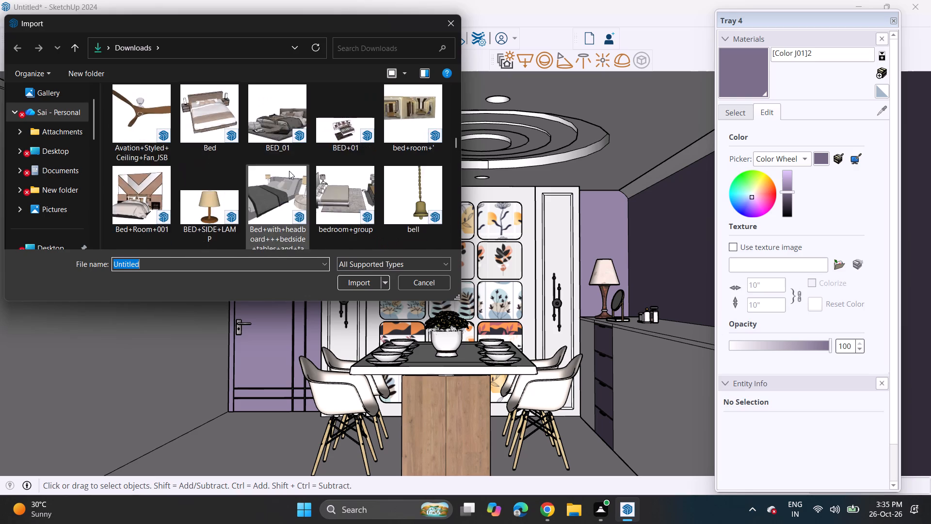
scroll(289, 171, up, 5)
scroll(289, 171, down, 1)
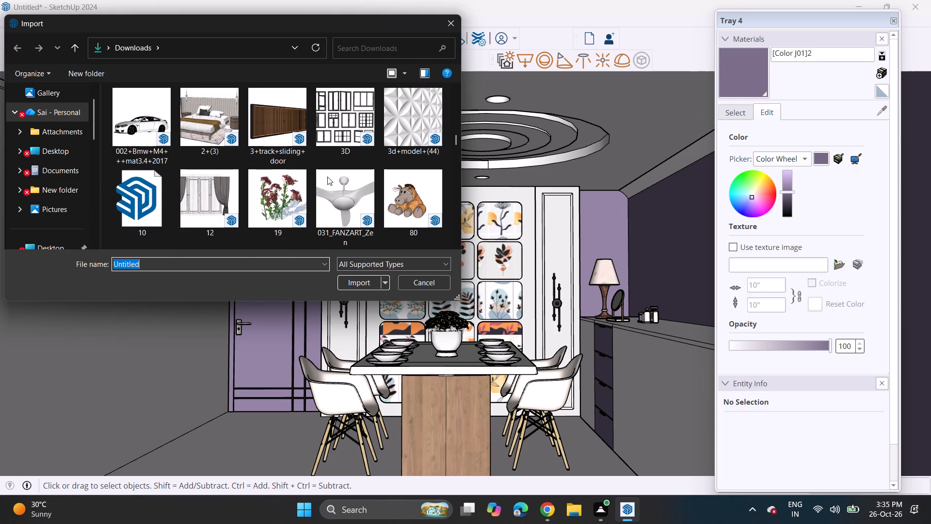
Import the 031_FANZART_Zen ceiling fan and place it in front of the botanical art panels.
click(343, 180)
click(354, 285)
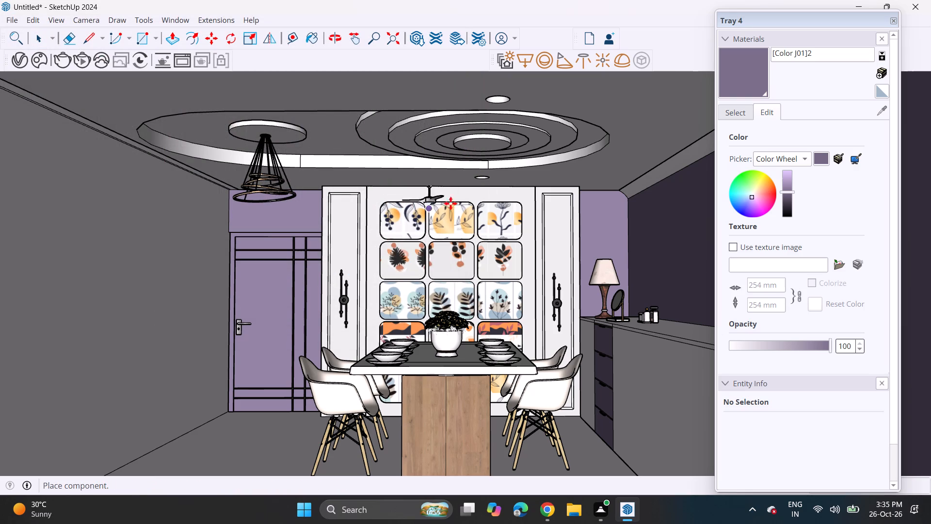
click(475, 246)
Move the ceiling fan up from the art panels to beneath the centre of the circular ringed ceiling.
click(480, 220)
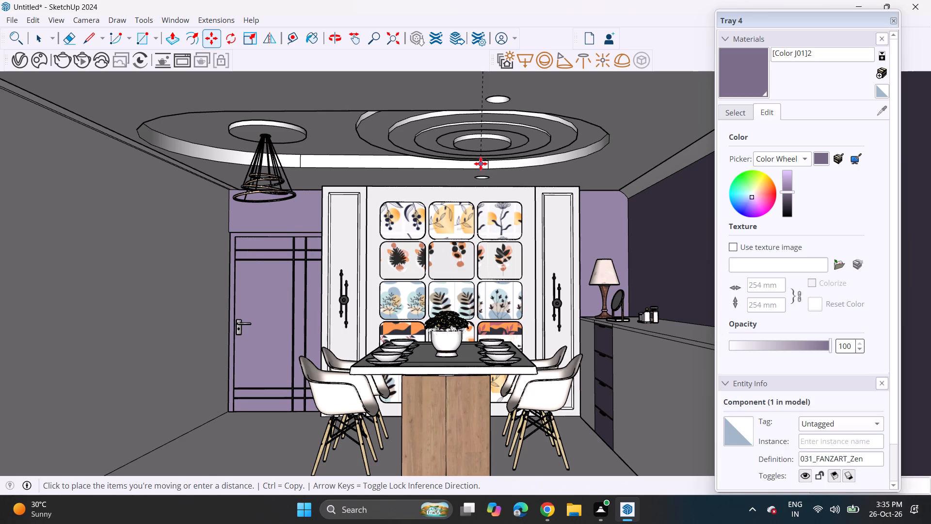
key(Escape)
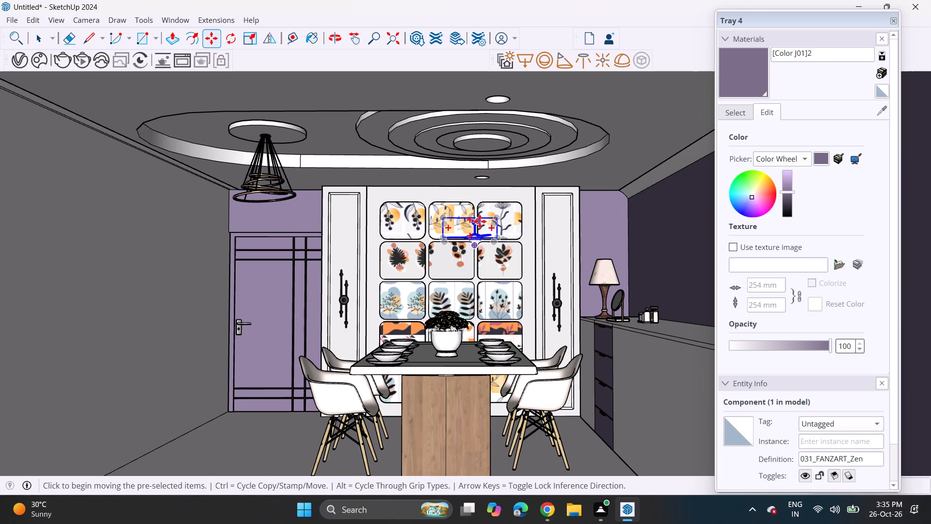
click(477, 218)
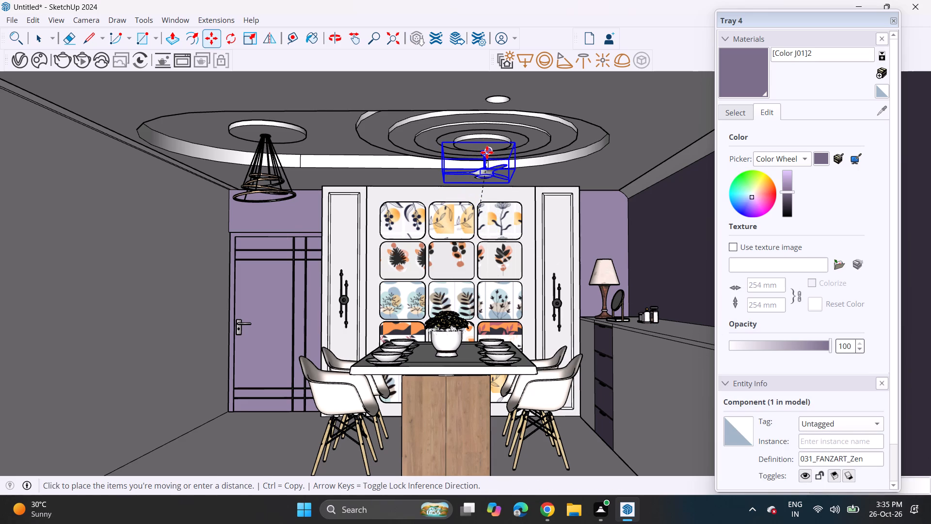
click(487, 152)
scroll(491, 177, up, 4)
middle_drag(492, 148, 530, 157)
scroll(514, 156, up, 2)
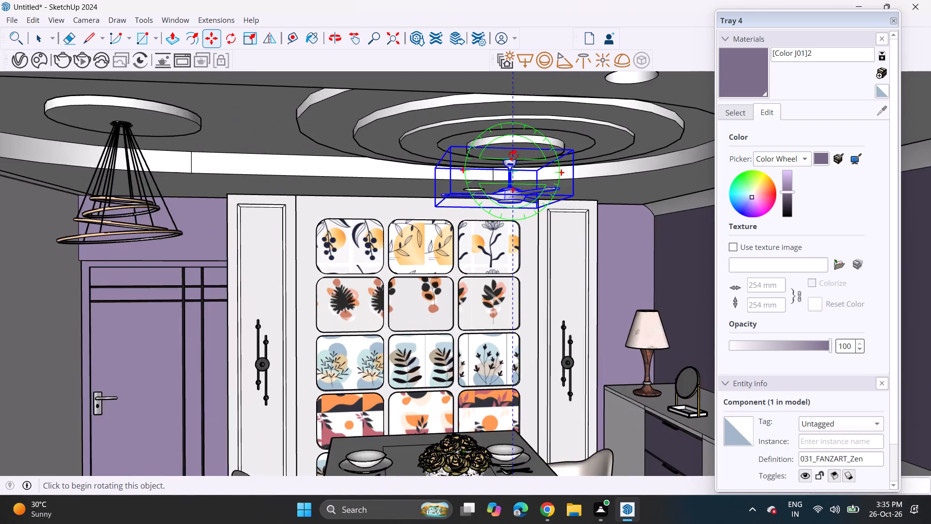
scroll(513, 155, up, 6)
click(512, 164)
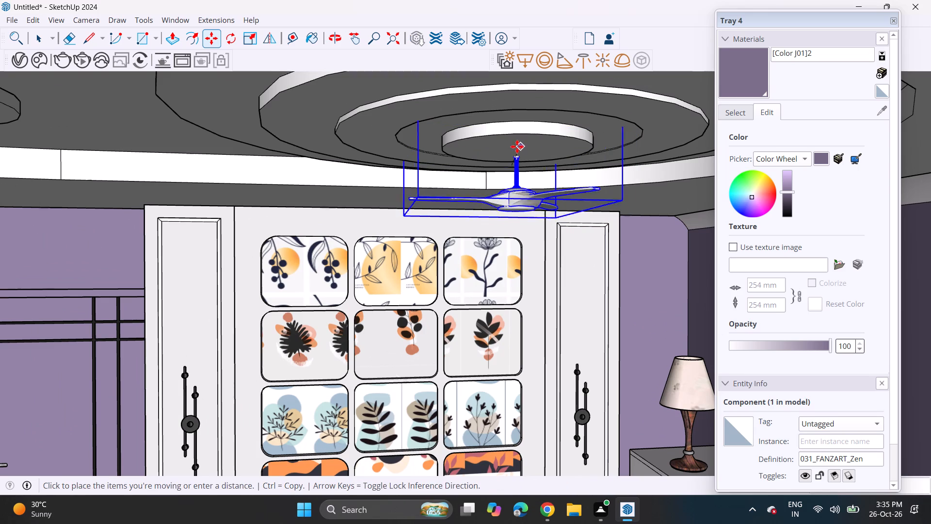
click(519, 163)
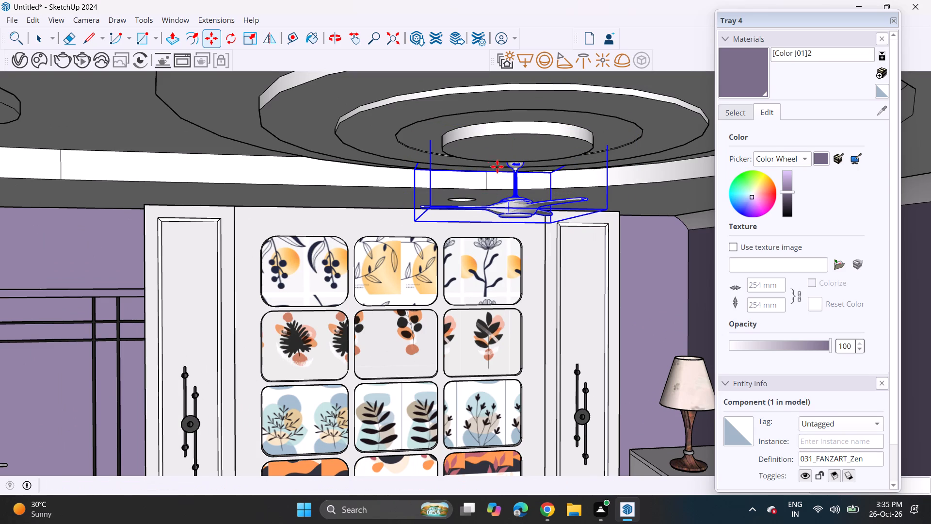
Refine the fan's position from several angles so its mount sits at the ringed ceiling's central disc.
middle_drag(494, 157, 599, 169)
scroll(464, 177, down, 4)
middle_drag(454, 188, 544, 178)
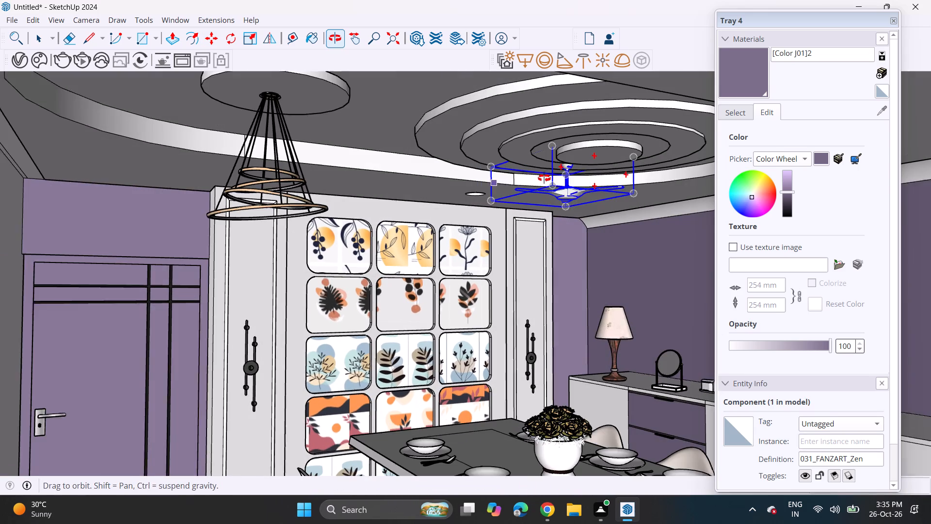
middle_drag(544, 178, 543, 178)
click(565, 163)
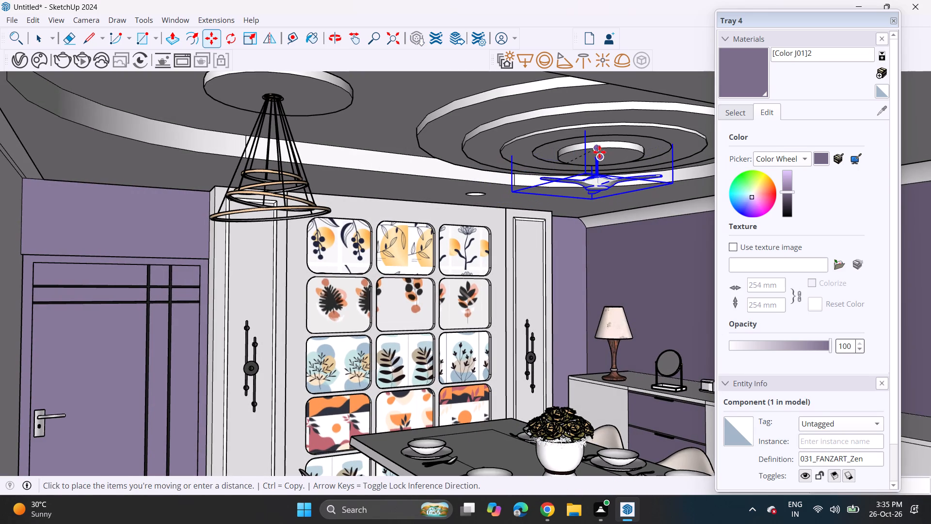
click(599, 158)
middle_drag(622, 158, 471, 163)
scroll(438, 169, up, 5)
click(418, 159)
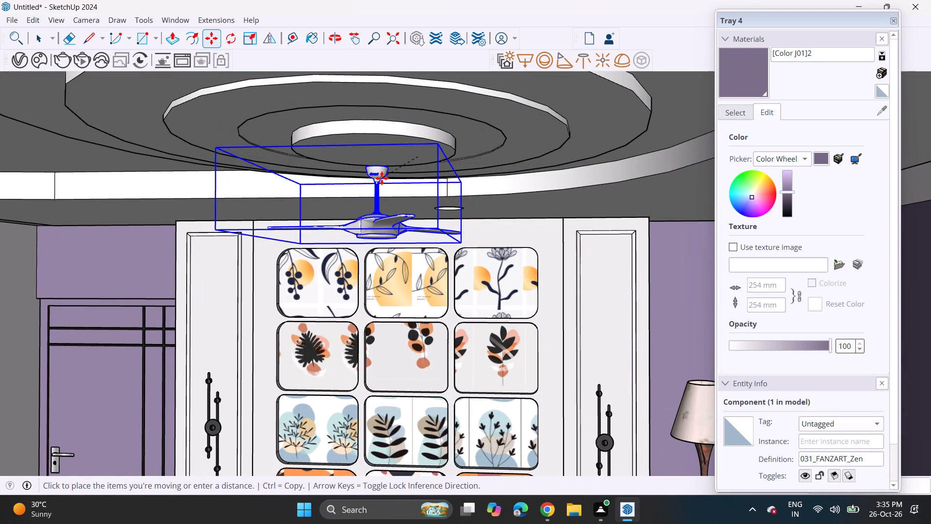
click(382, 179)
click(379, 165)
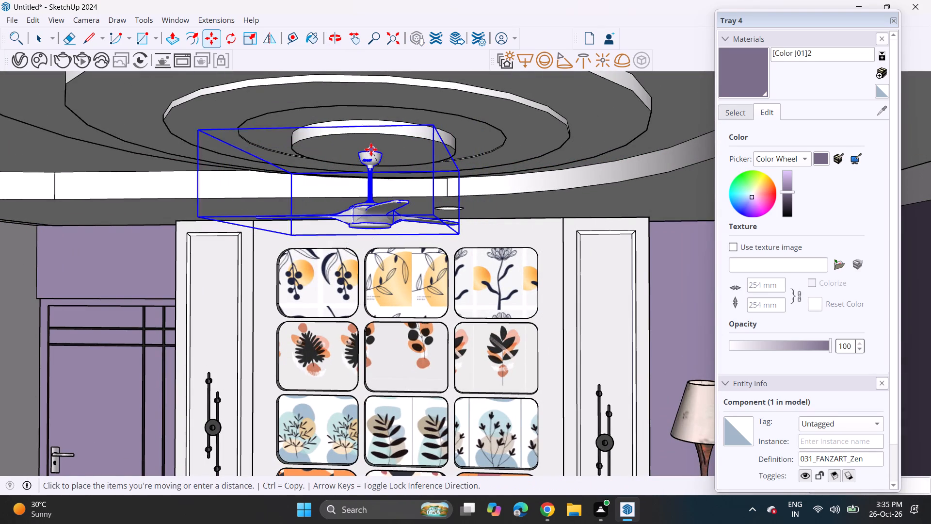
click(372, 147)
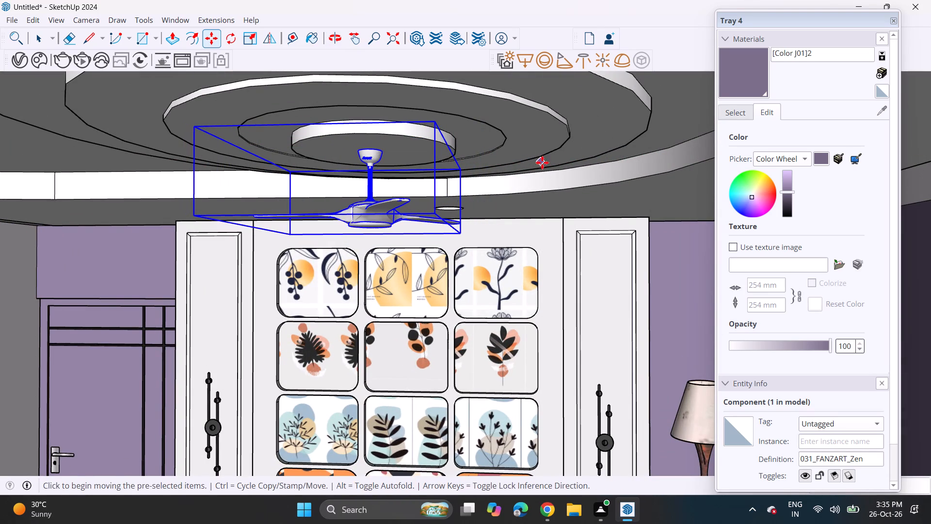
Examine the ceiling fan's size and placement against the whole dining room from outside and from the front.
key(space)
click(612, 170)
scroll(523, 189, down, 4)
scroll(463, 240, up, 1)
scroll(463, 241, down, 1)
scroll(463, 241, up, 1)
scroll(463, 244, down, 5)
scroll(471, 257, up, 1)
scroll(471, 259, down, 1)
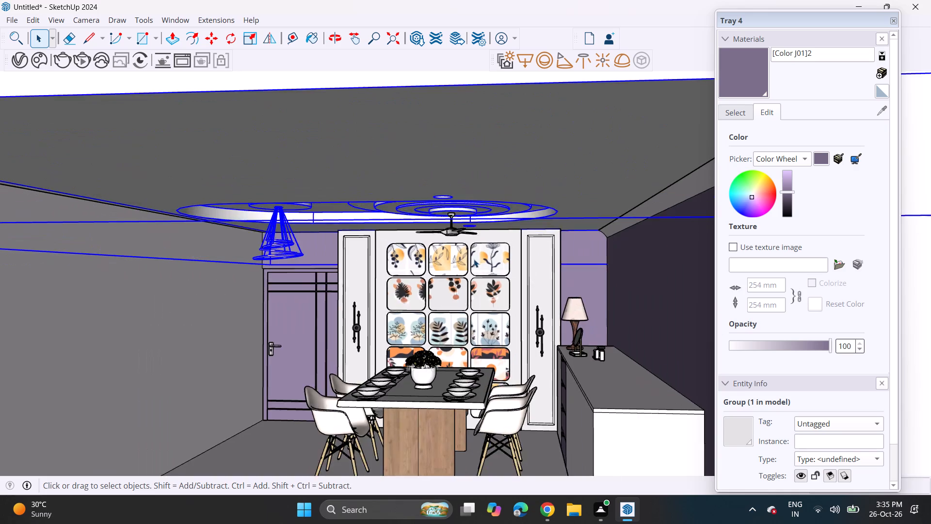
scroll(474, 259, down, 2)
scroll(475, 256, up, 2)
scroll(476, 257, down, 3)
scroll(476, 257, up, 1)
scroll(475, 248, down, 5)
click(454, 166)
middle_drag(448, 257, 470, 236)
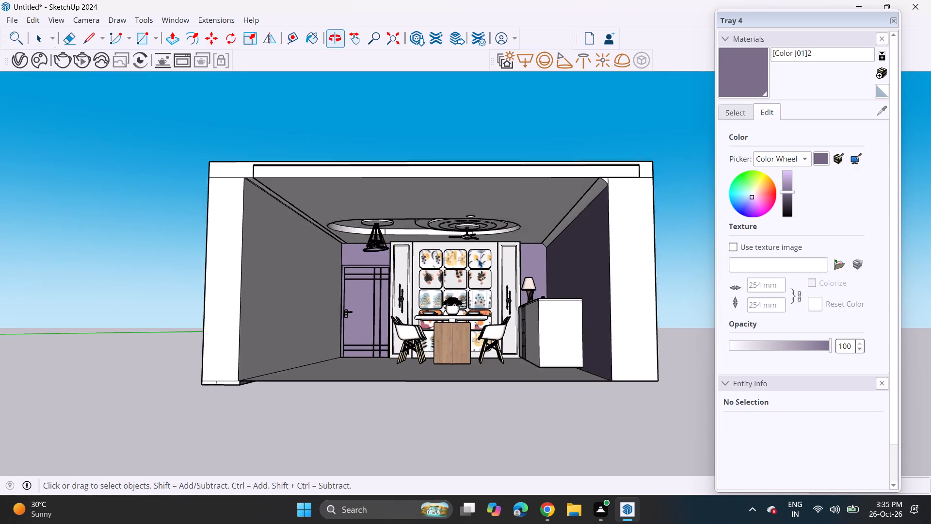
scroll(478, 259, up, 6)
shift+middle_drag(467, 253, 470, 213)
shift+scroll(466, 247, up, 1)
middle_drag(470, 213, 471, 213)
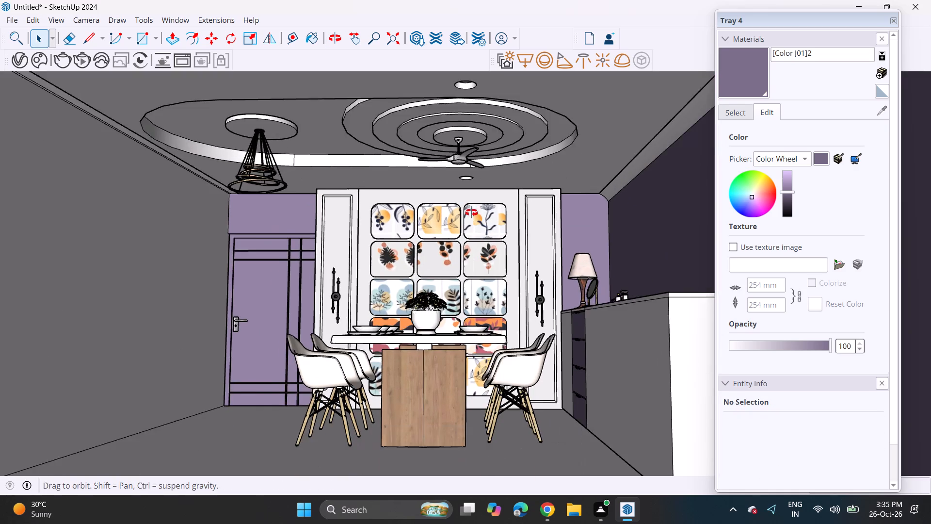
middle_drag(471, 213, 480, 236)
Scale up the ceiling fan uniformly about the opposite corner of its bounding box.
click(464, 177)
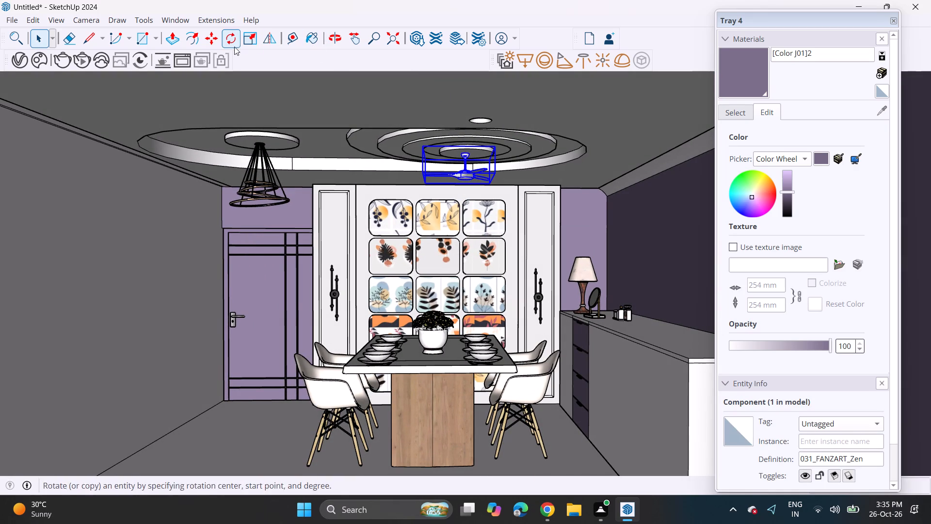
click(249, 37)
click(421, 147)
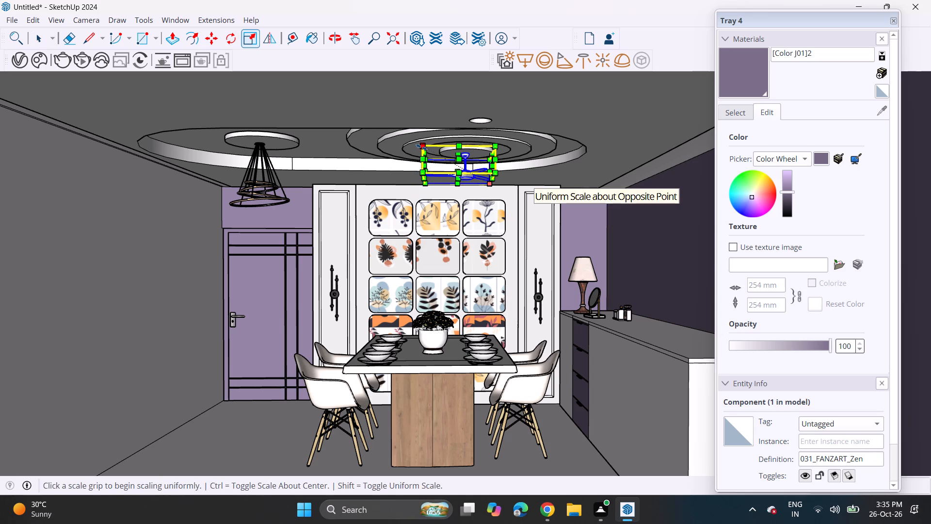
click(362, 151)
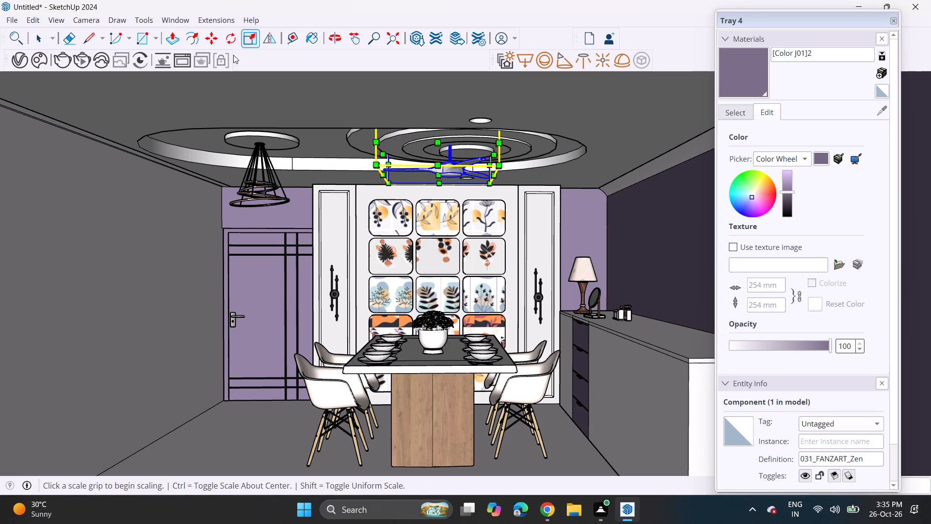
Move the enlarged fan back beneath the centre of the ringed ceiling so its mount lines up with the central disc.
click(214, 42)
click(453, 137)
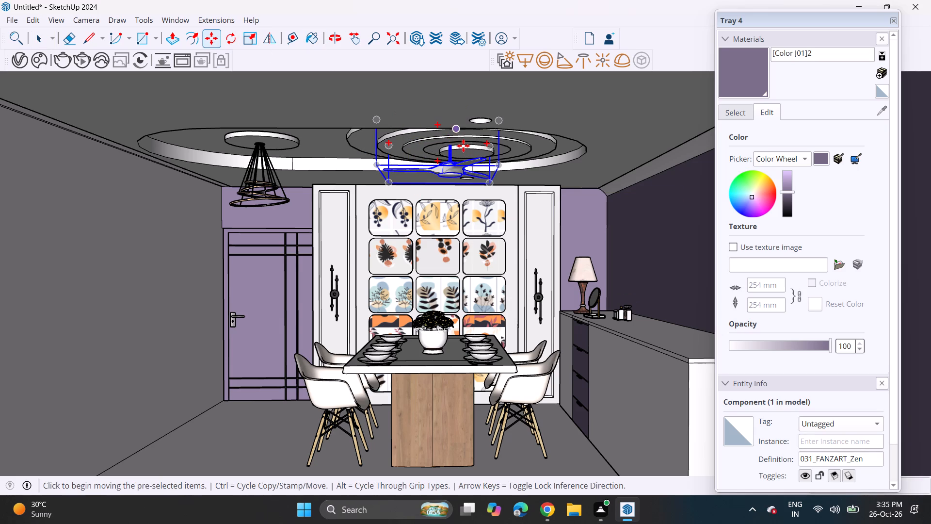
click(469, 157)
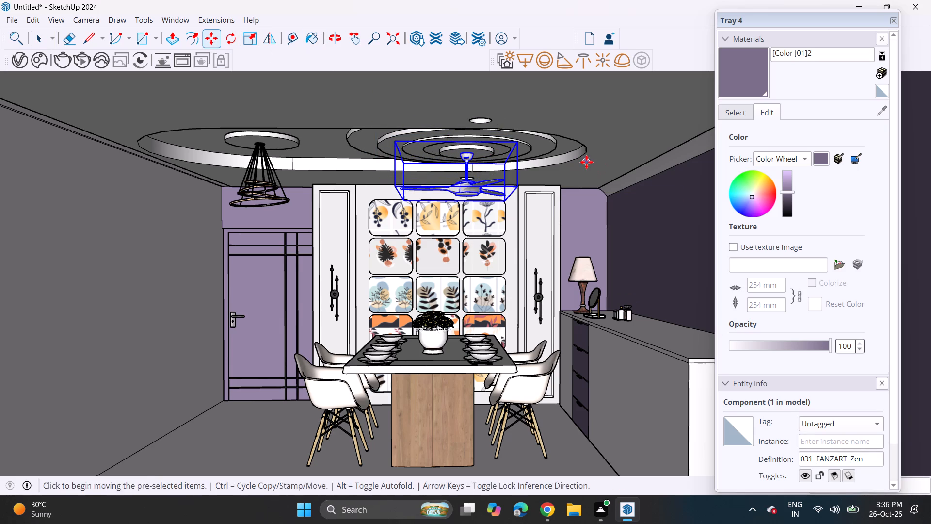
key(space)
click(605, 155)
Review the furnished dining room with the enlarged fan from a distance and close up.
scroll(581, 187, down, 4)
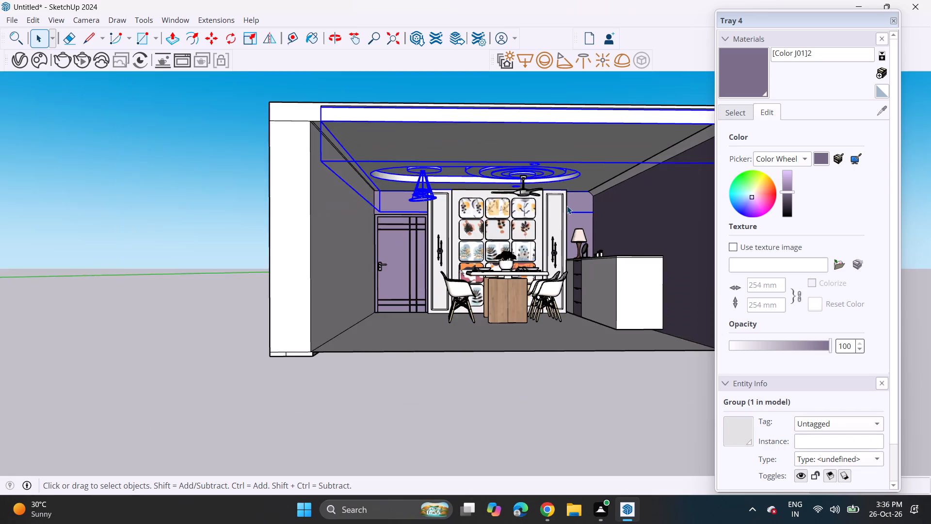
scroll(567, 206, down, 5)
click(442, 112)
scroll(627, 189, up, 8)
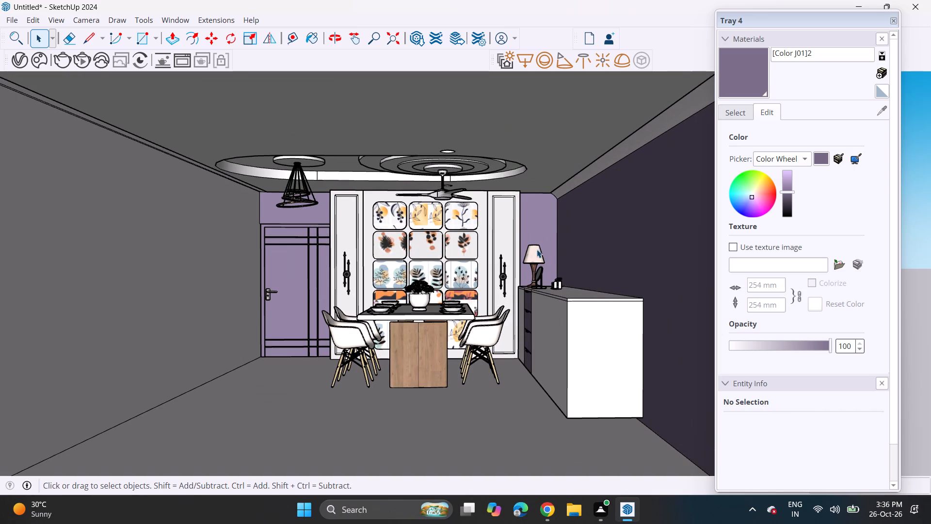
shift+middle_drag(537, 248, 576, 231)
scroll(530, 246, up, 2)
middle_drag(528, 246, 562, 254)
scroll(561, 253, up, 1)
scroll(561, 253, down, 2)
scroll(561, 253, up, 3)
middle_drag(552, 243, 544, 242)
scroll(543, 240, up, 2)
scroll(542, 238, down, 3)
middle_drag(535, 245, 549, 242)
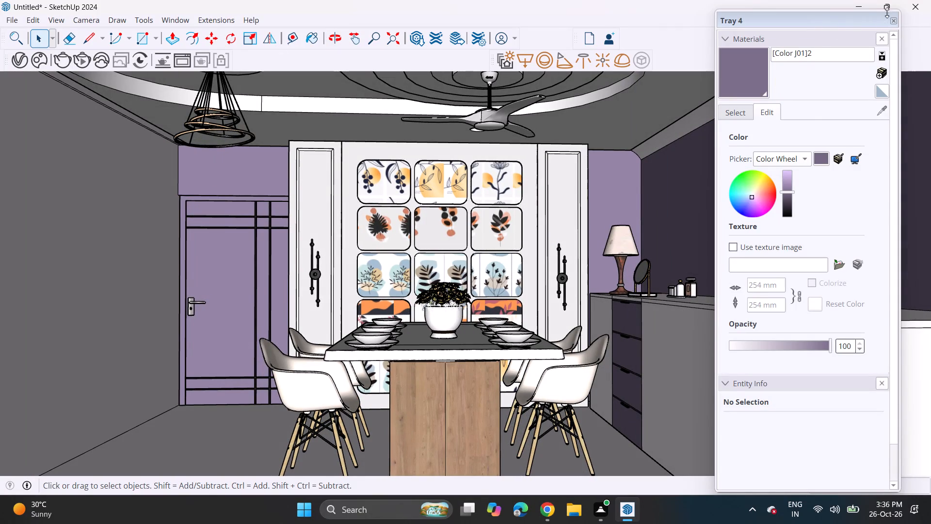
Close the materials tray and compose a front view showing the dining table, art panels, door, pendant light and ceiling fan.
click(895, 21)
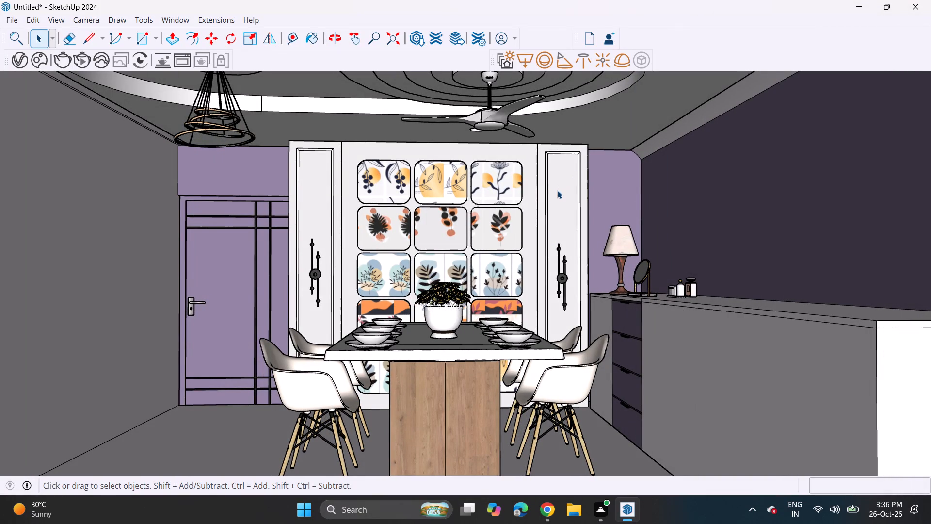
scroll(544, 186, down, 2)
middle_drag(544, 186, 561, 207)
middle_drag(554, 207, 536, 204)
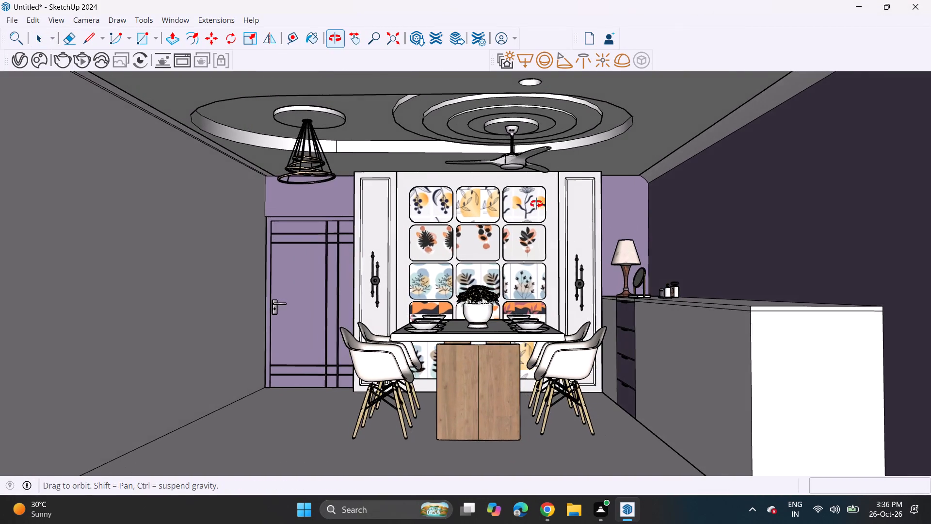
middle_drag(536, 204, 535, 203)
shift+middle_drag(517, 203, 577, 204)
middle_drag(573, 204, 537, 198)
scroll(521, 202, up, 2)
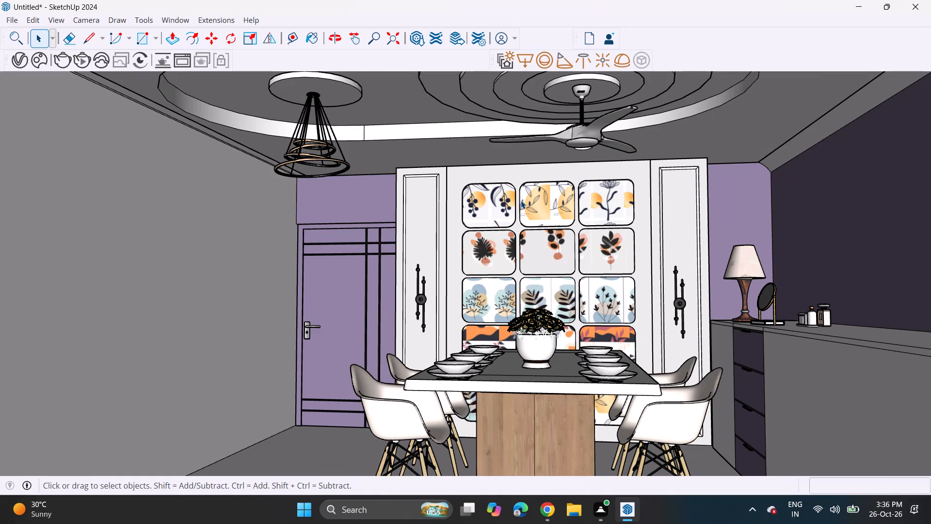
scroll(521, 200, down, 2)
middle_drag(501, 202, 561, 205)
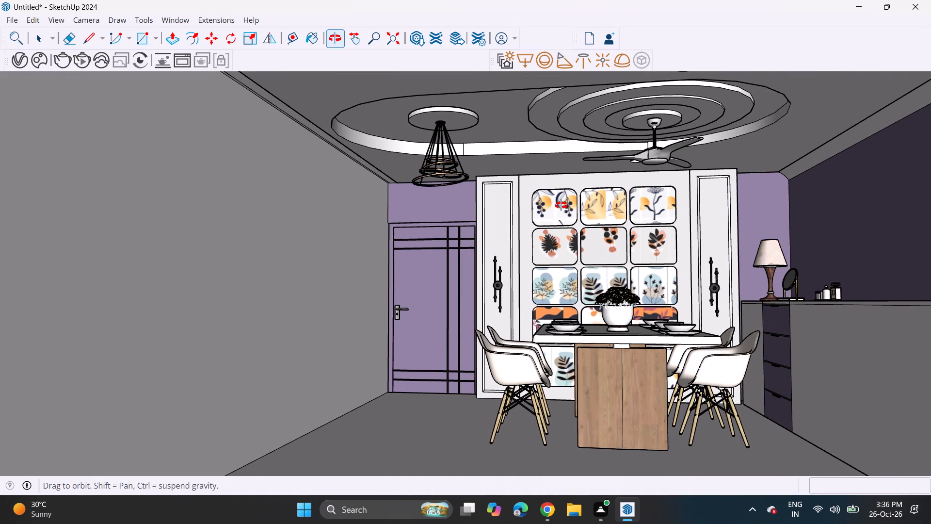
middle_drag(561, 205, 555, 205)
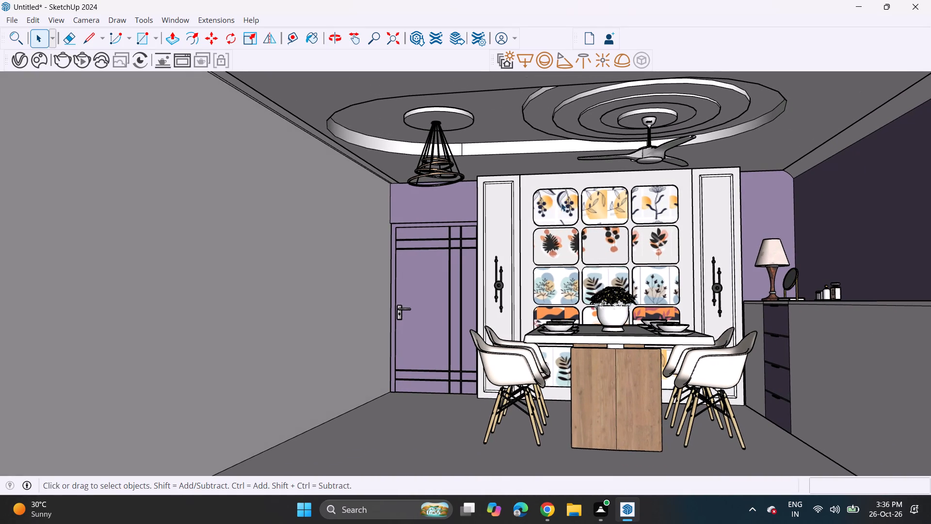
shift+middle_drag(561, 203, 508, 208)
middle_drag(511, 208, 540, 202)
scroll(540, 202, up, 1)
shift+middle_drag(530, 201, 508, 213)
scroll(507, 210, down, 1)
middle_drag(505, 209, 511, 203)
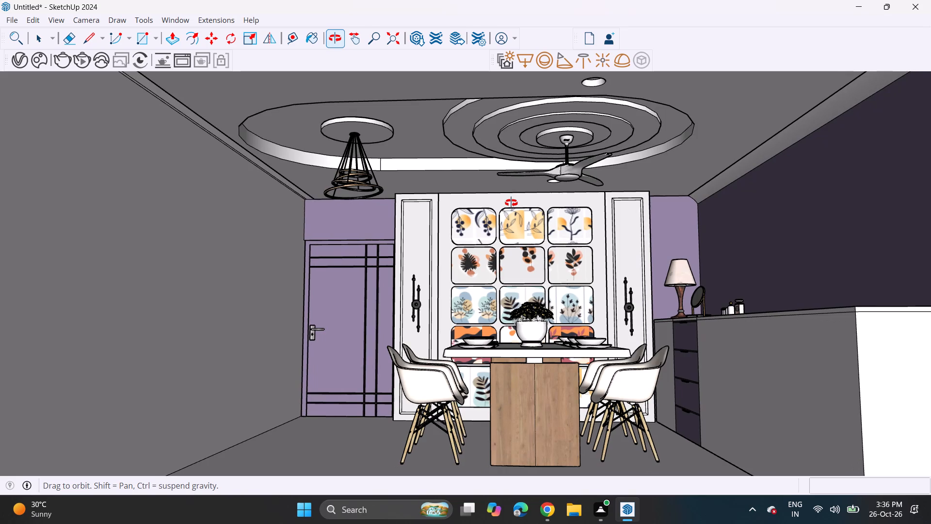
middle_drag(511, 203, 504, 203)
Export the current view as a PNG 2D graphic named "dinning design" in the Downloads folder.
click(9, 21)
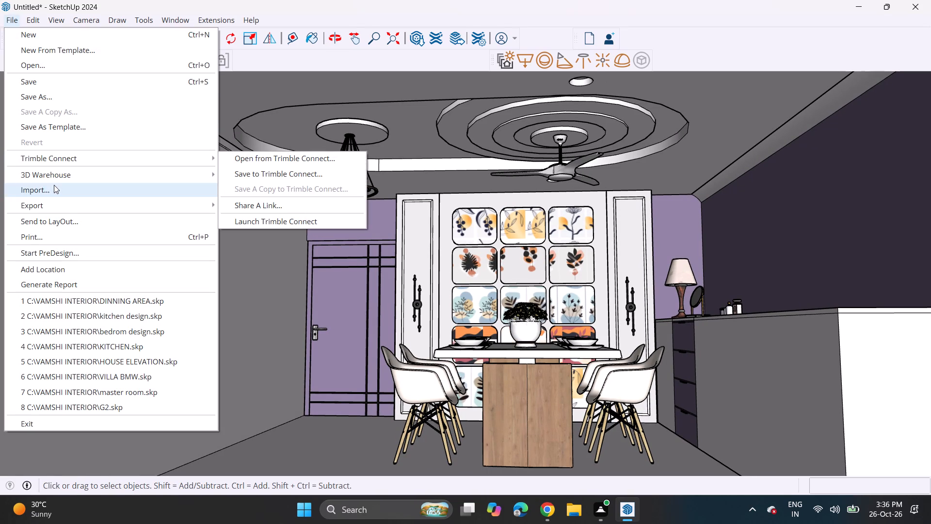
click(66, 208)
click(235, 218)
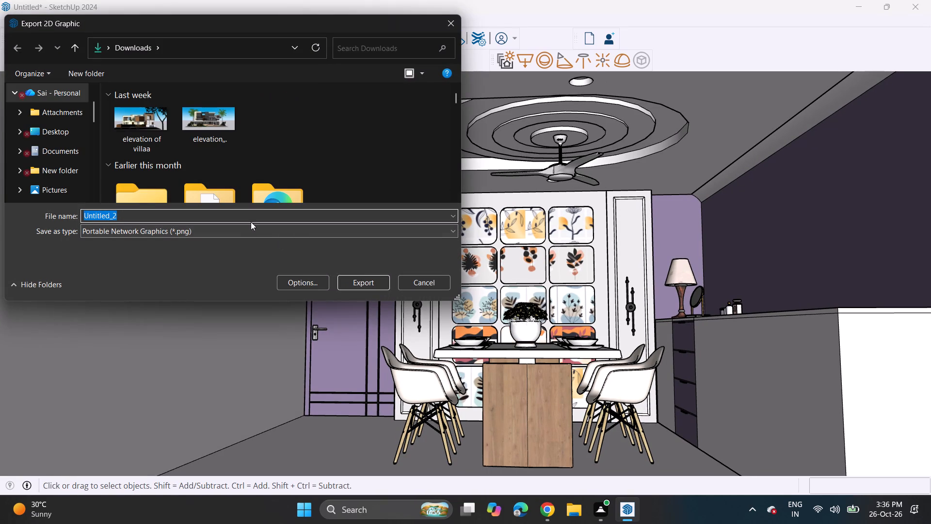
key(BackSpace)
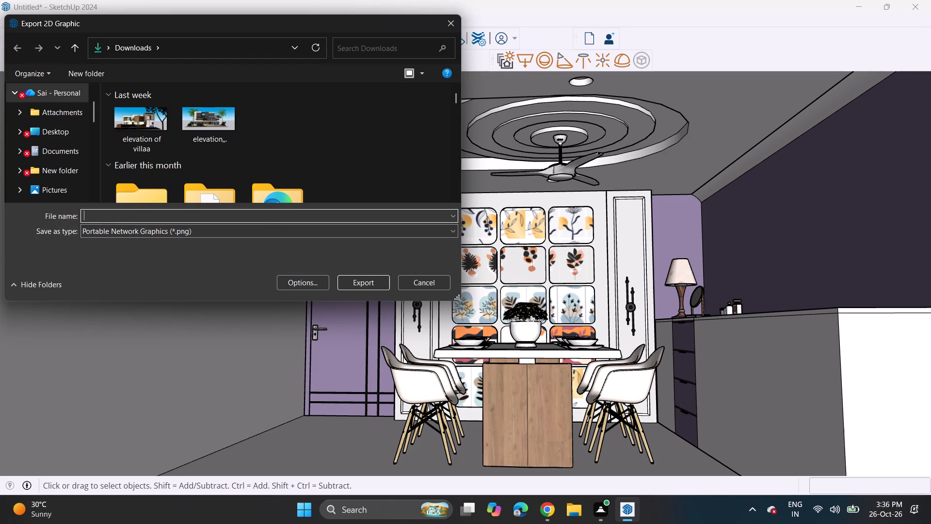
text(dinning design)
key(n)
click(364, 287)
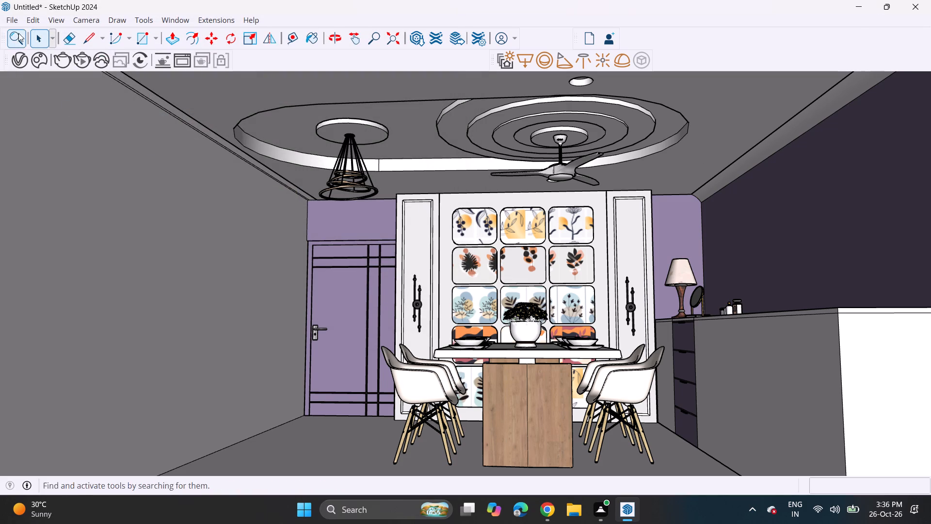
Save the model as "dining design" in the VAMSHI INTERIOR folder.
click(9, 17)
click(33, 96)
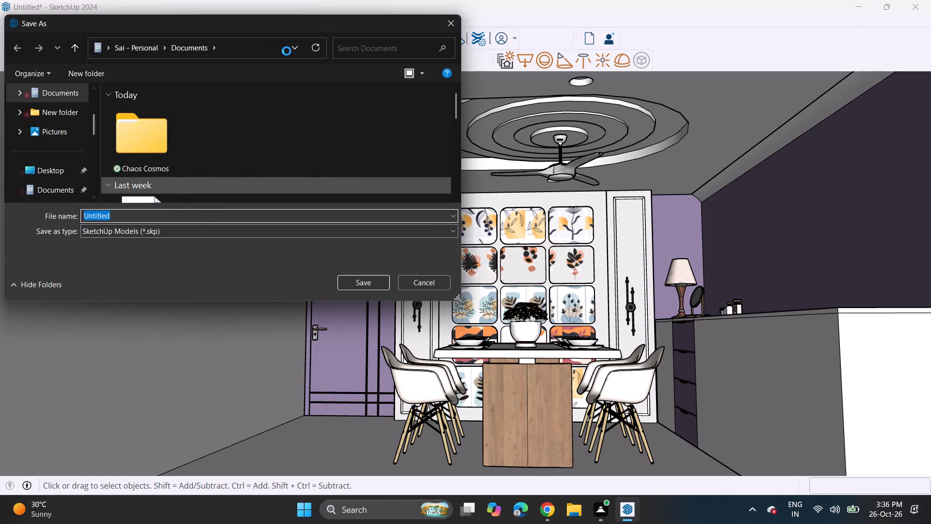
scroll(56, 162, down, 5)
scroll(54, 129, up, 1)
click(57, 102)
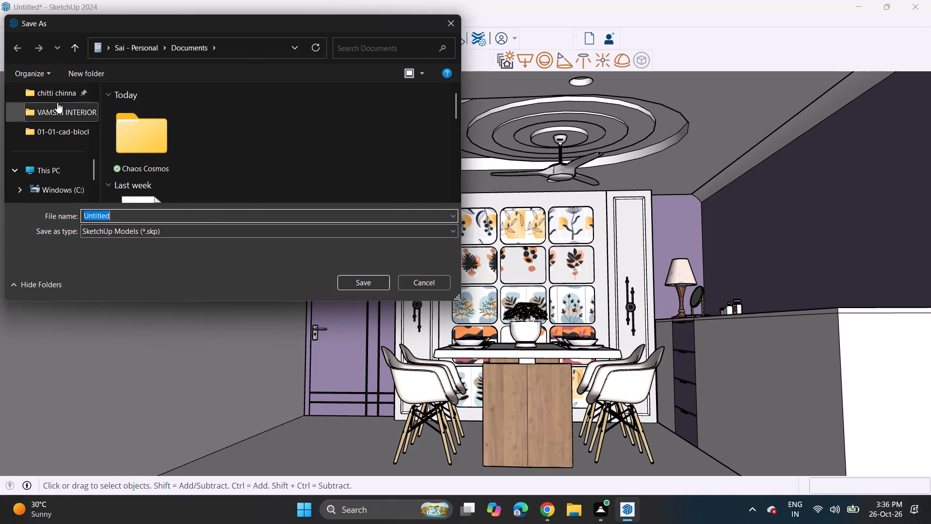
click(176, 218)
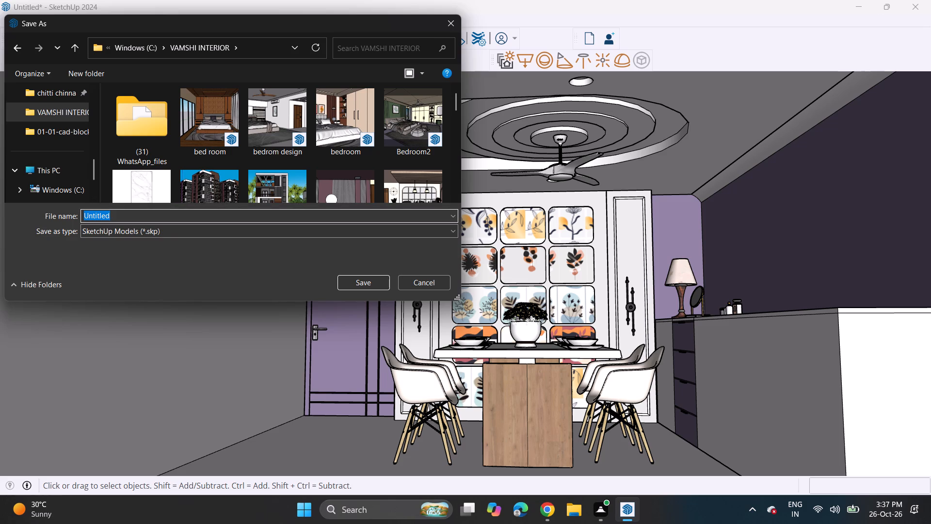
key(BackSpace)
text(dining design)
key(Return)
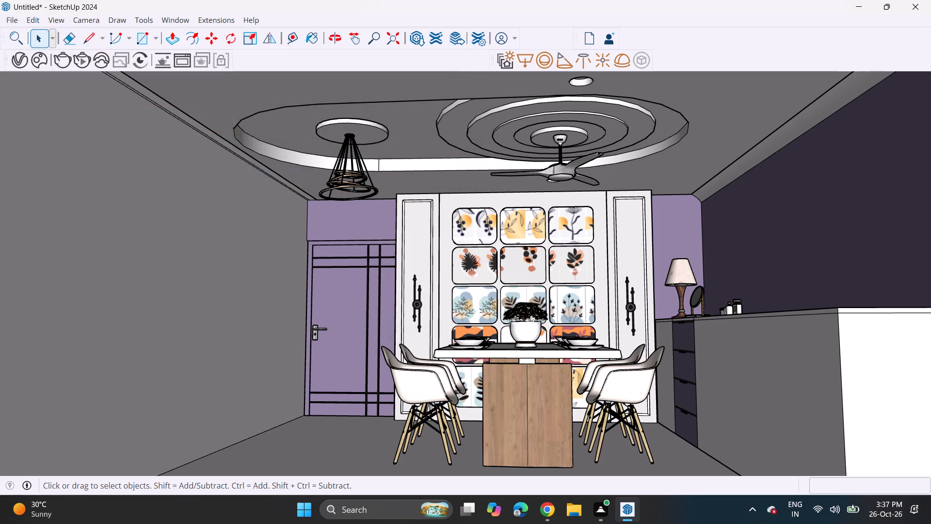